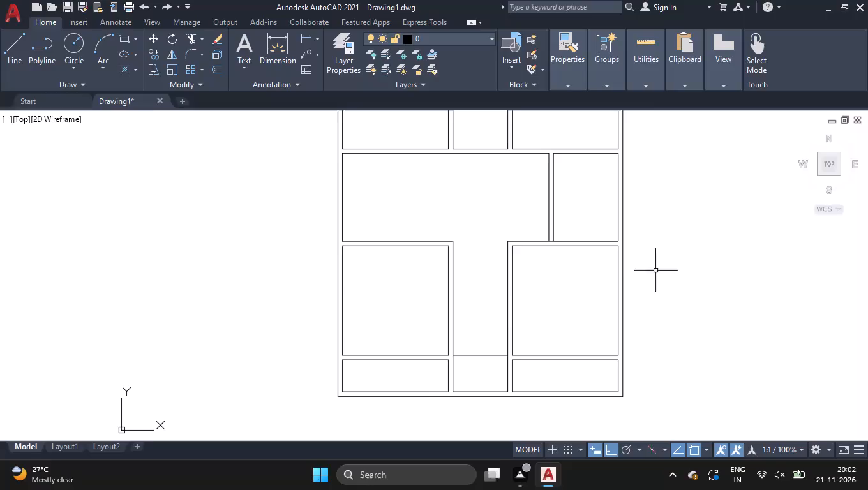
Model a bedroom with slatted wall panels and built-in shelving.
Launch SketchUp and create a new model from the Simple template in inches.
{"action": "left_click", "coordinate": [319, 482]}
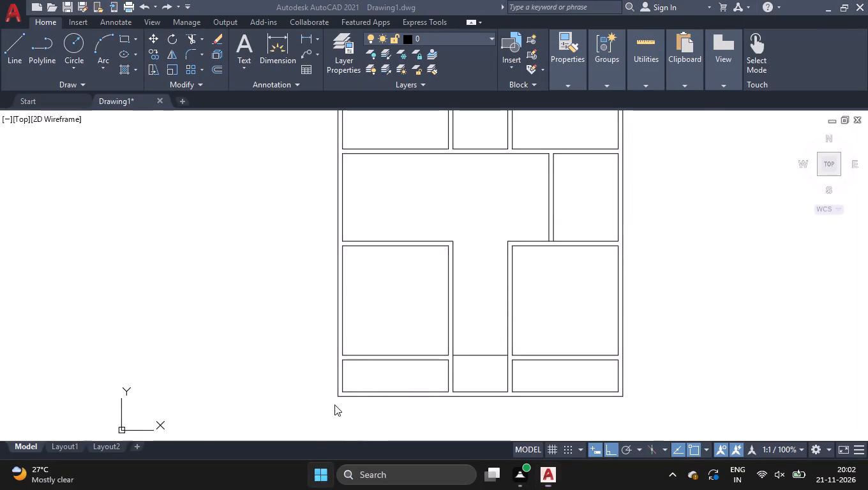
{"action": "scroll", "coordinate": [383, 330], "scroll_direction": "down", "scroll_amount": 2}
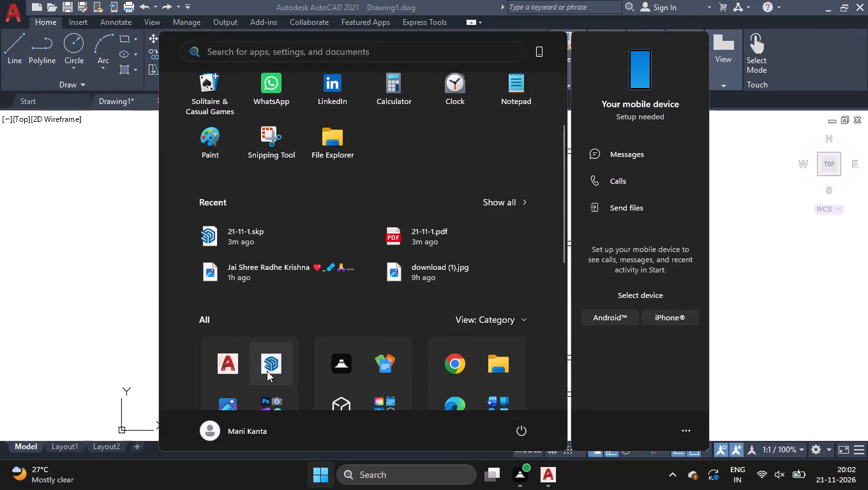
{"action": "left_click", "coordinate": [266, 371]}
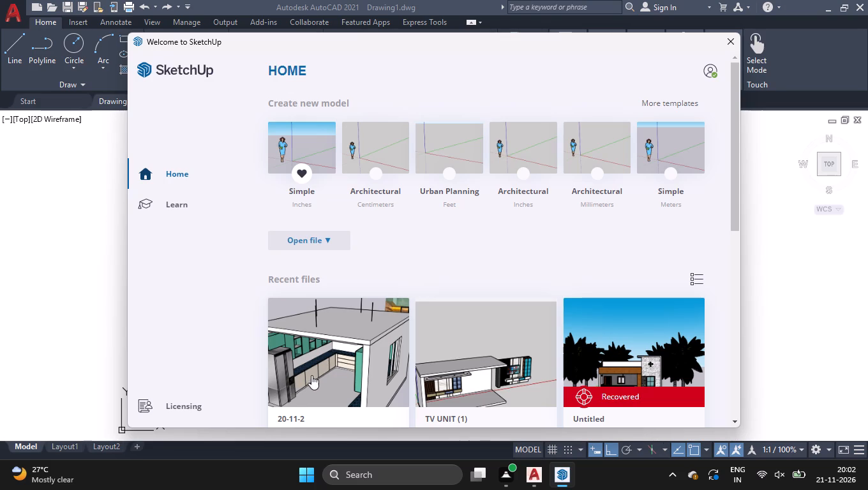
{"action": "left_click", "coordinate": [288, 142]}
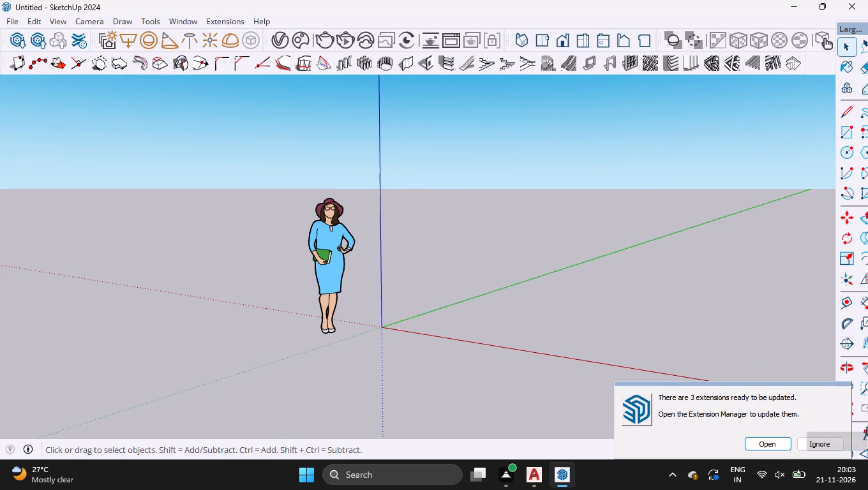
Delete the default human scale figure and dismiss the extension update notice.
{"action": "left_click_drag", "start_coordinate": [435, 408], "coordinate": [218, 138]}
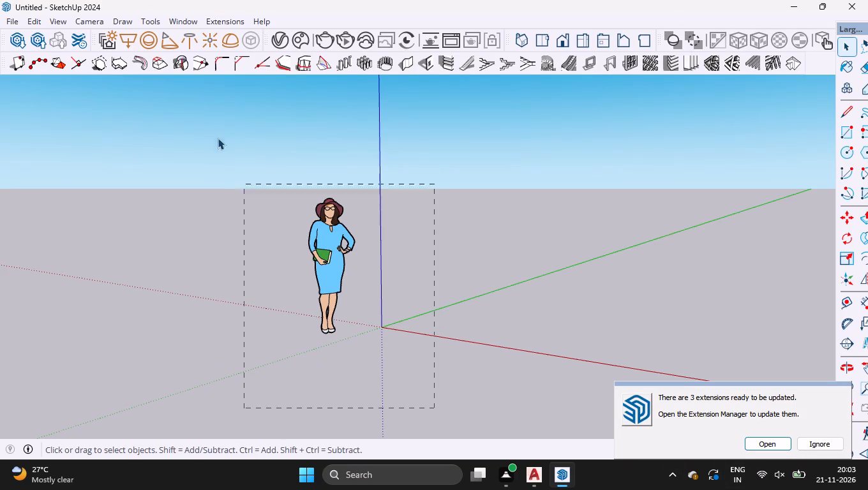
{"action": "left_click_drag", "start_coordinate": [218, 138], "coordinate": [220, 144]}
{"action": "key", "text": "Delete"}
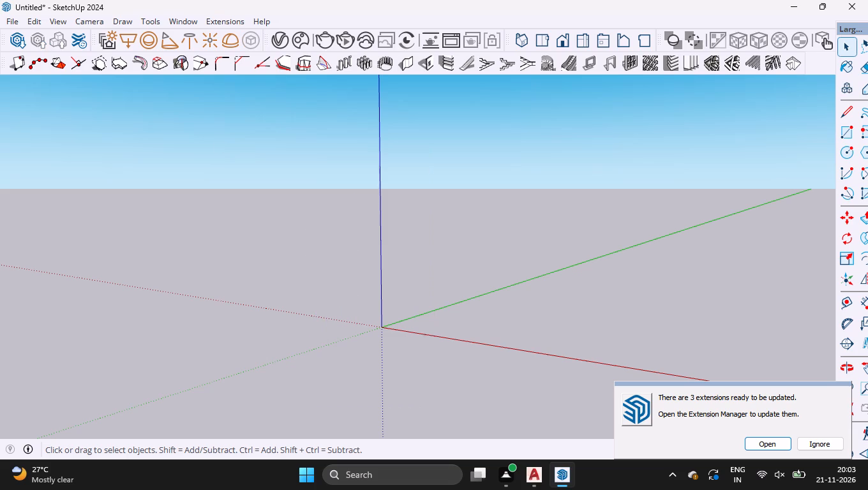
{"action": "left_click", "coordinate": [816, 445]}
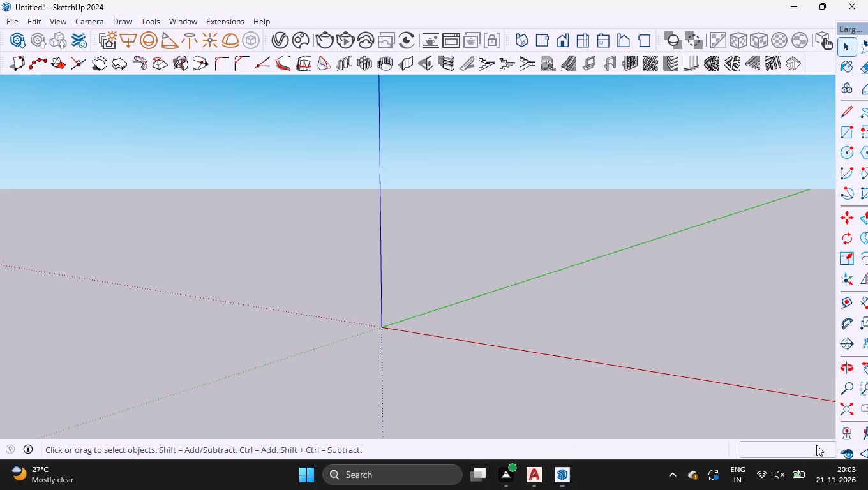
Import luxury bedroom.jpg from Downloads as an image, placing its corner at the origin and sizing it along the green axis.
{"action": "scroll", "coordinate": [220, 238], "scroll_direction": "down", "scroll_amount": 2}
{"action": "middle_click_drag", "start_coordinate": [232, 239], "coordinate": [244, 244]}
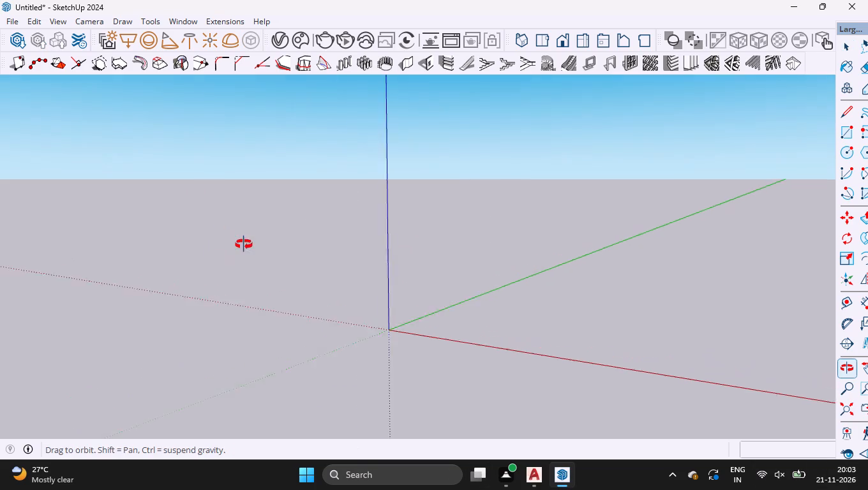
{"action": "middle_click_drag", "start_coordinate": [244, 244], "coordinate": [304, 262]}
{"action": "scroll", "coordinate": [233, 198], "scroll_direction": "down", "scroll_amount": 3}
{"action": "middle_click_drag", "start_coordinate": [206, 256], "coordinate": [225, 267]}
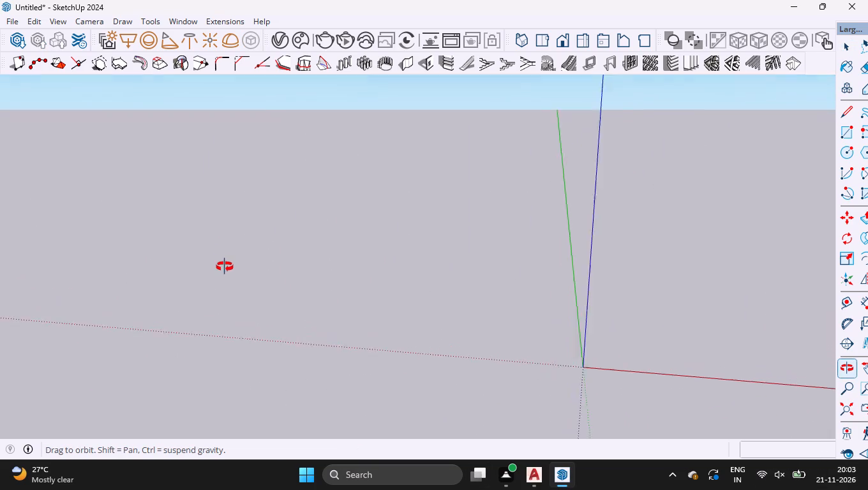
{"action": "middle_click_drag", "start_coordinate": [225, 267], "coordinate": [265, 278]}
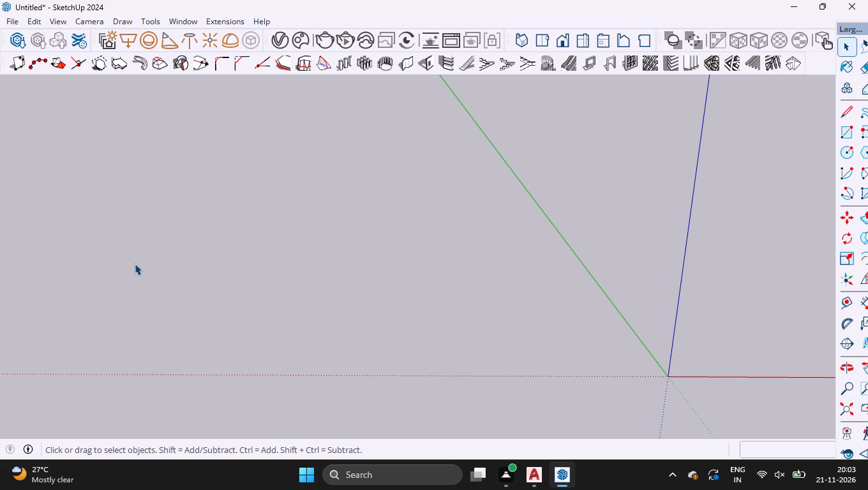
{"action": "scroll", "coordinate": [132, 269], "scroll_direction": "down", "scroll_amount": 4}
{"action": "scroll", "coordinate": [182, 318], "scroll_direction": "down", "scroll_amount": 9}
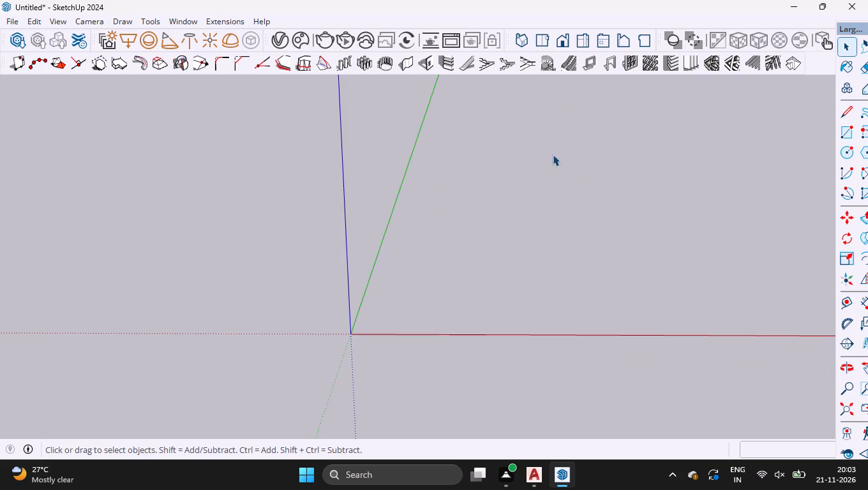
{"action": "scroll", "coordinate": [507, 140], "scroll_direction": "up", "scroll_amount": 3}
{"action": "scroll", "coordinate": [445, 283], "scroll_direction": "up", "scroll_amount": 1}
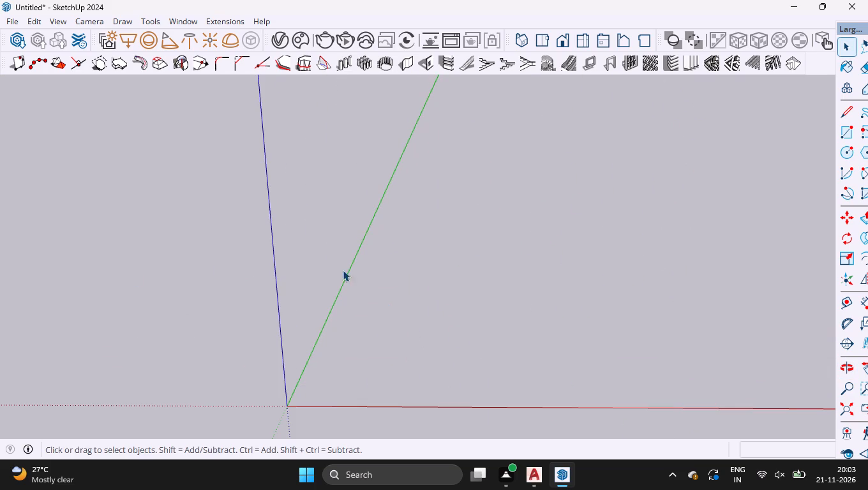
{"action": "left_click", "coordinate": [19, 20]}
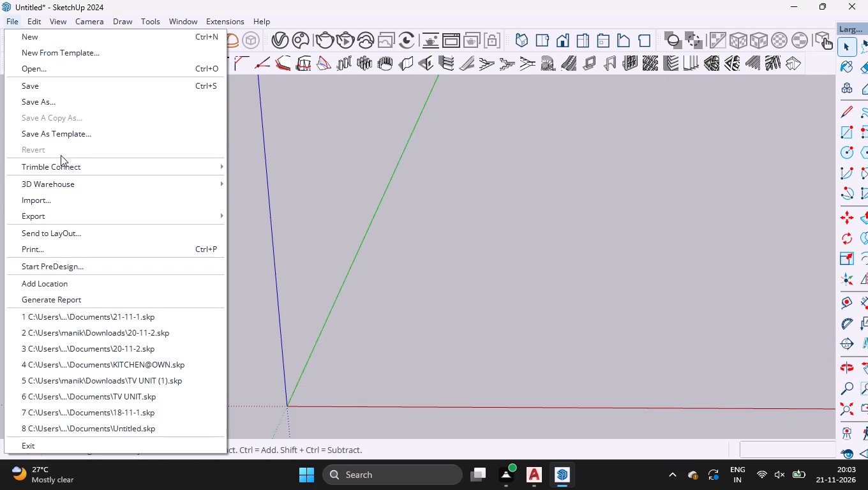
{"action": "double_click", "coordinate": [68, 200]}
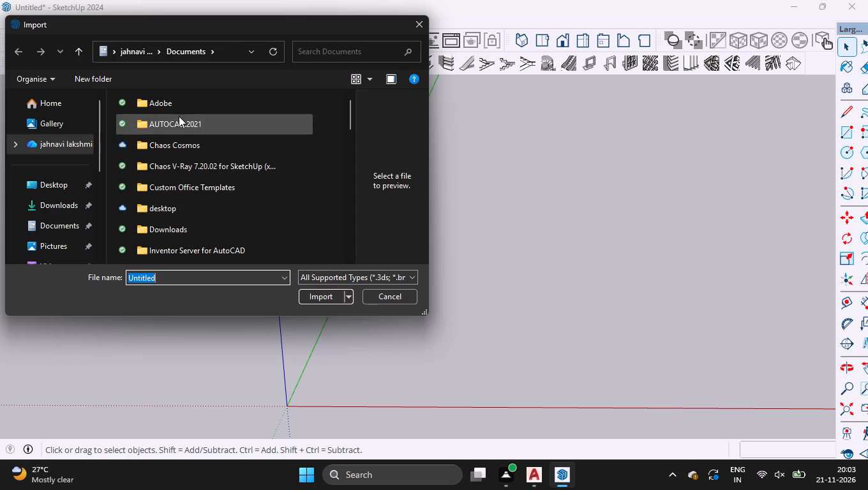
{"action": "left_click", "coordinate": [67, 197]}
{"action": "left_click", "coordinate": [186, 127]}
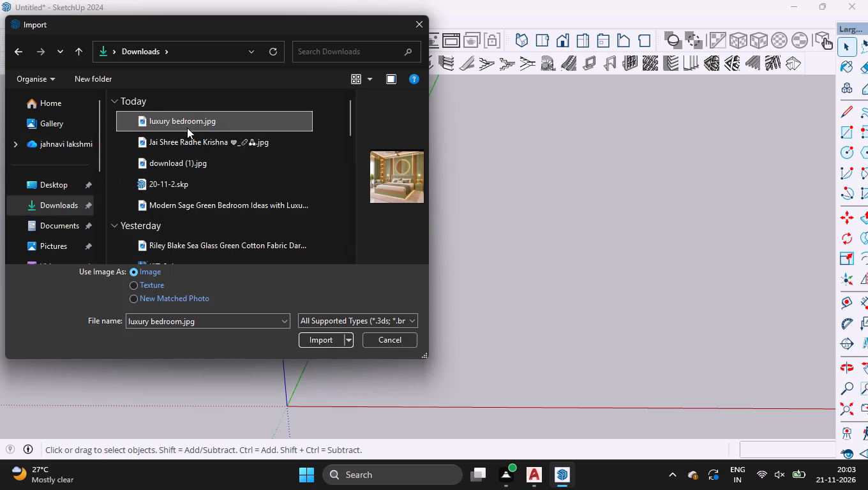
{"action": "key", "text": "Return"}
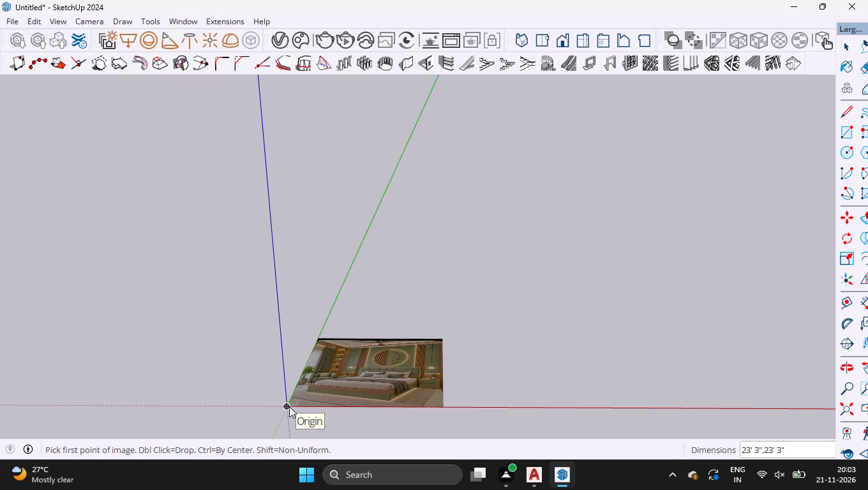
{"action": "left_click", "coordinate": [289, 406]}
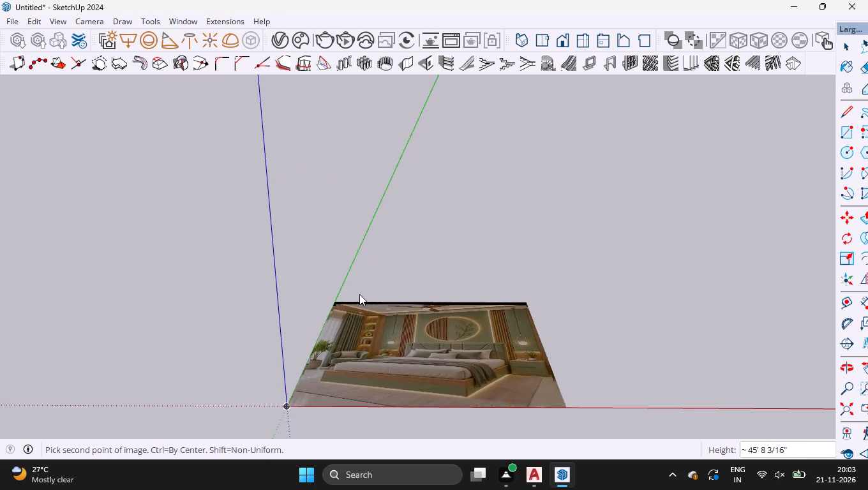
{"action": "left_click", "coordinate": [365, 279]}
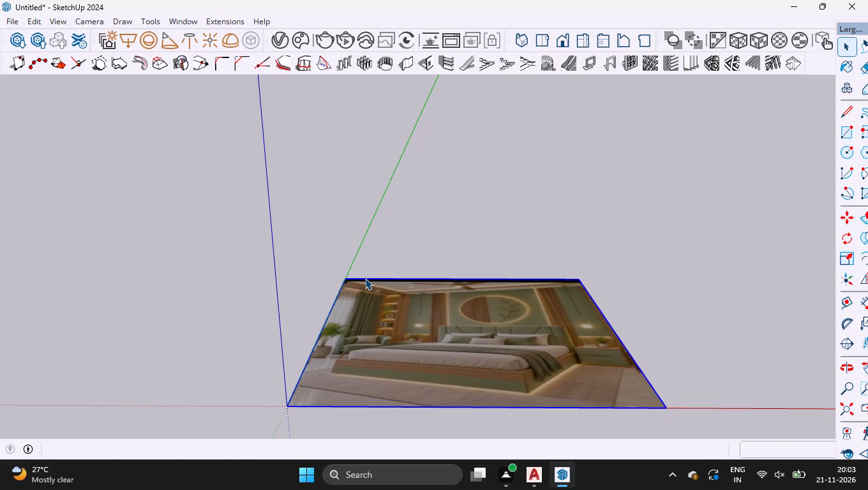
{"action": "key", "text": "space"}
Rotate the bedroom image 90 degrees about the red axis at the origin so it stands upright.
{"action": "key", "text": "q"}
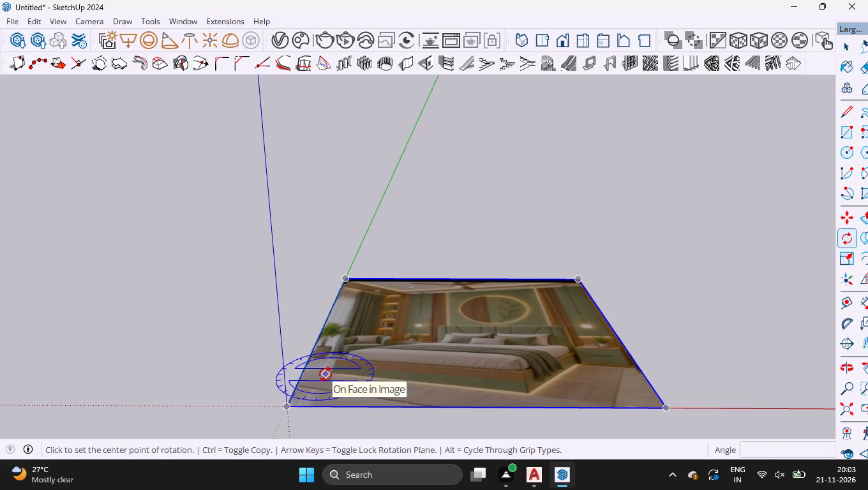
{"action": "key", "text": "Right"}
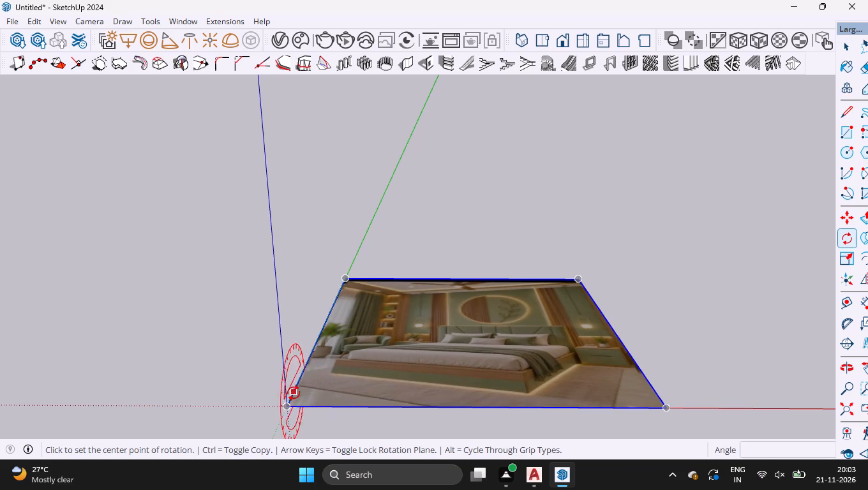
{"action": "left_click", "coordinate": [286, 408]}
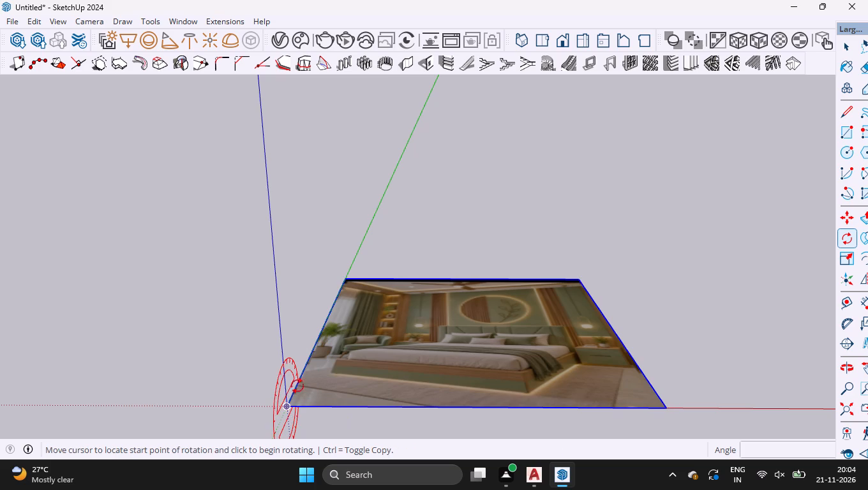
{"action": "left_click", "coordinate": [347, 279]}
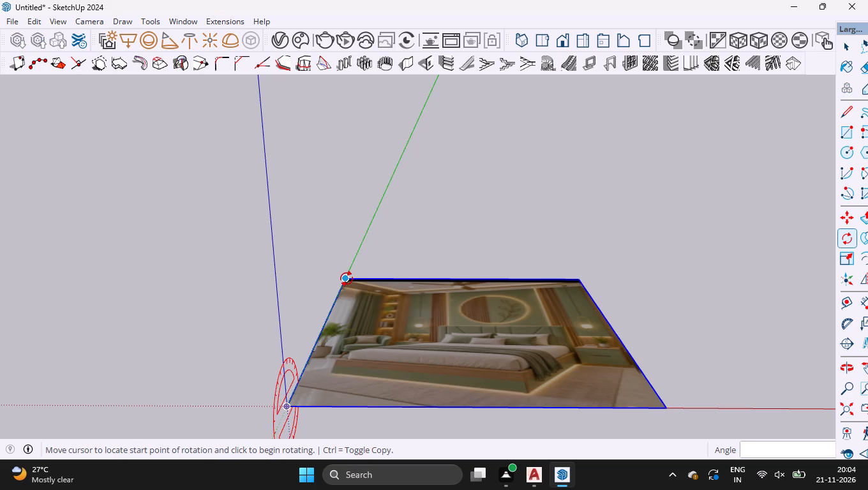
{"action": "type", "text": "90"}
{"action": "key", "text": "Return"}
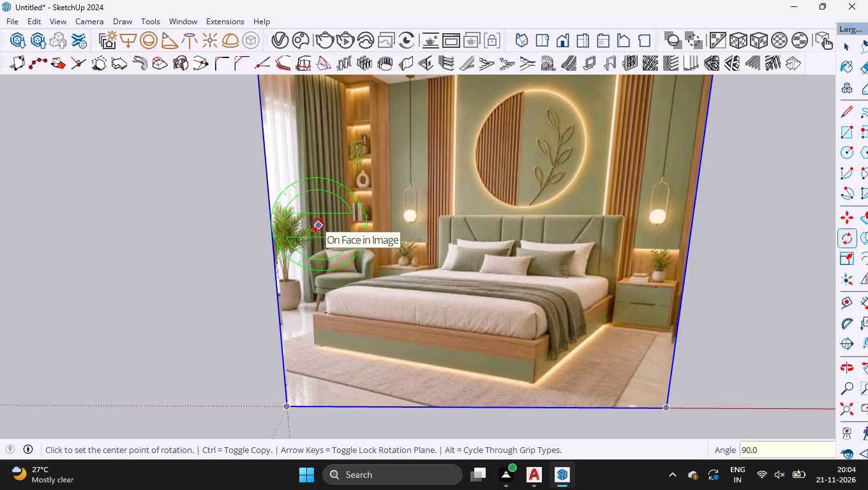
{"action": "key", "text": "space"}
Examine the upright bedroom reference image, including its wall panelling, ceiling, bed and lighting layout.
{"action": "scroll", "coordinate": [329, 232], "scroll_direction": "down", "scroll_amount": 8}
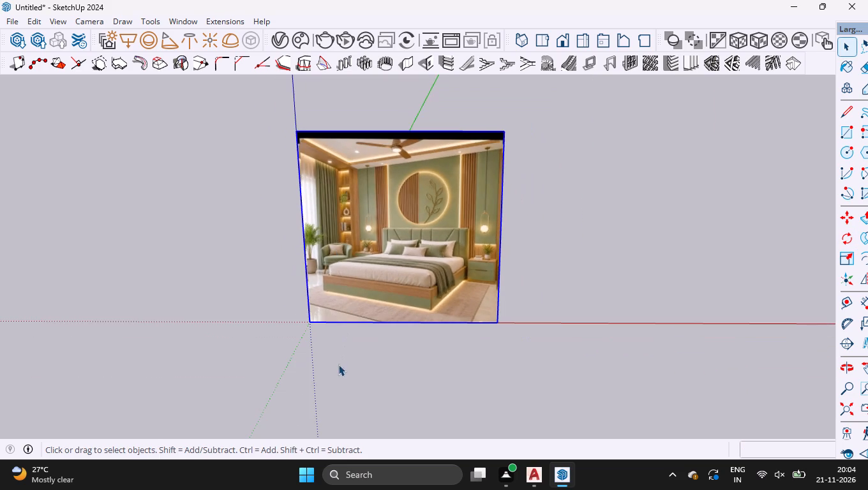
{"action": "scroll", "coordinate": [452, 119], "scroll_direction": "up", "scroll_amount": 13}
{"action": "scroll", "coordinate": [518, 152], "scroll_direction": "up", "scroll_amount": 1}
{"action": "middle_click_drag", "start_coordinate": [518, 152], "coordinate": [521, 137]}
{"action": "scroll", "coordinate": [456, 160], "scroll_direction": "down", "scroll_amount": 10}
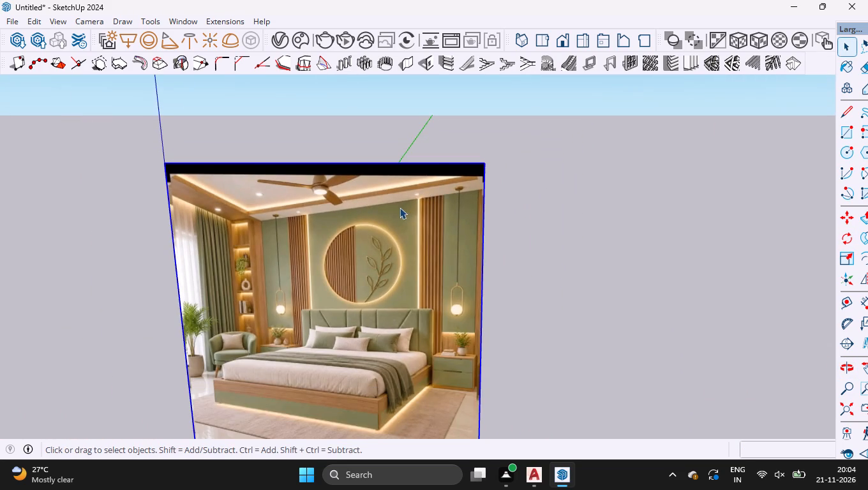
{"action": "scroll", "coordinate": [361, 233], "scroll_direction": "down", "scroll_amount": 4}
{"action": "scroll", "coordinate": [355, 157], "scroll_direction": "down", "scroll_amount": 3}
{"action": "left_click", "coordinate": [333, 367]}
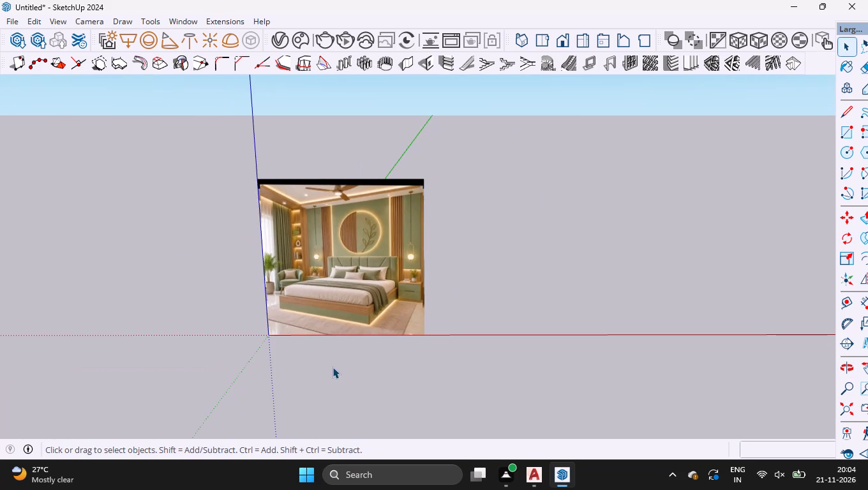
{"action": "scroll", "coordinate": [375, 198], "scroll_direction": "up", "scroll_amount": 1}
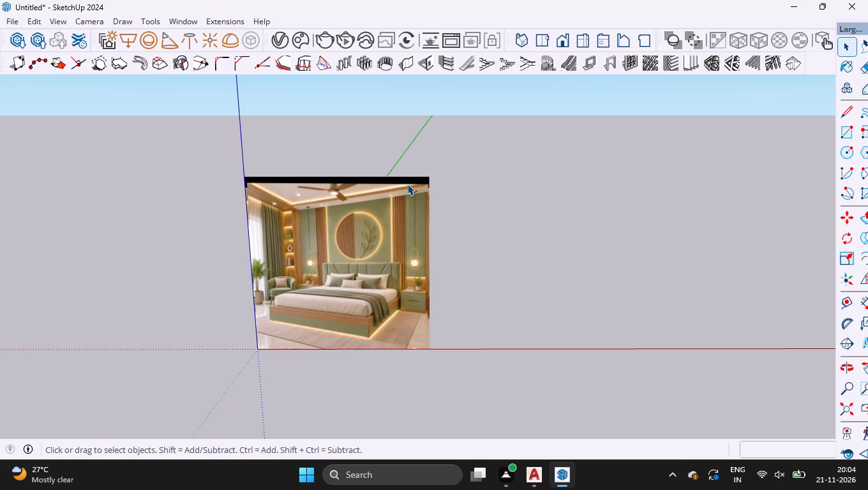
{"action": "scroll", "coordinate": [411, 154], "scroll_direction": "up", "scroll_amount": 1}
{"action": "scroll", "coordinate": [424, 204], "scroll_direction": "up", "scroll_amount": 1}
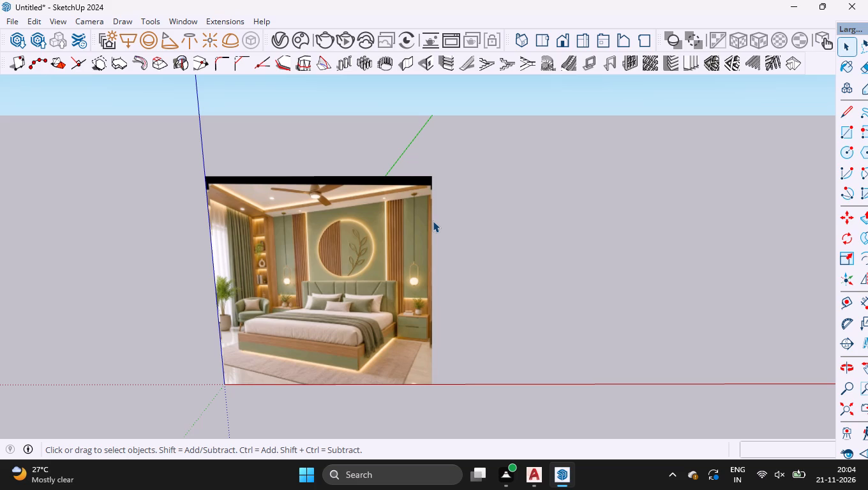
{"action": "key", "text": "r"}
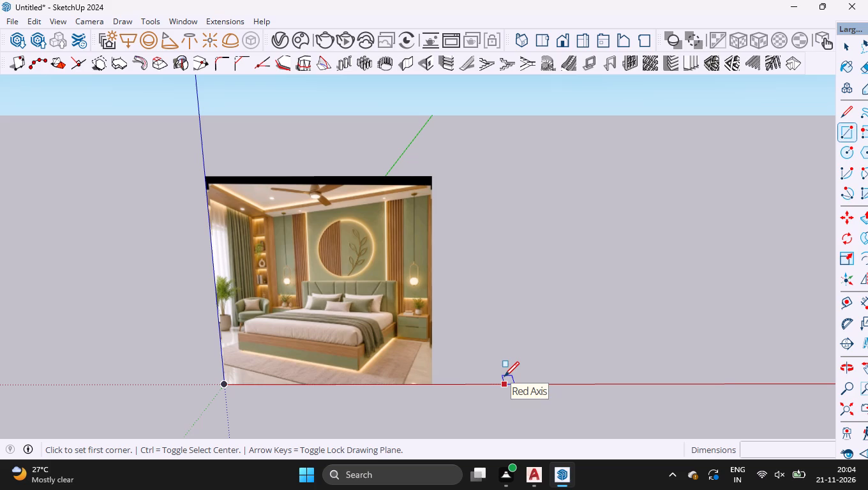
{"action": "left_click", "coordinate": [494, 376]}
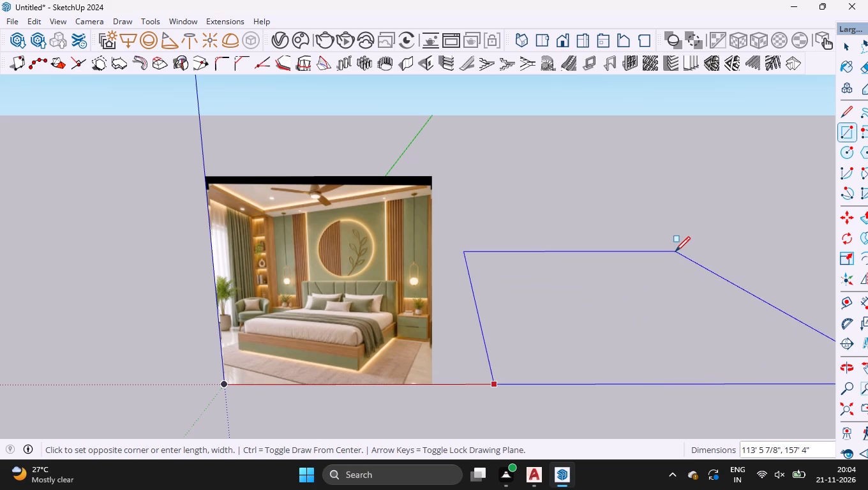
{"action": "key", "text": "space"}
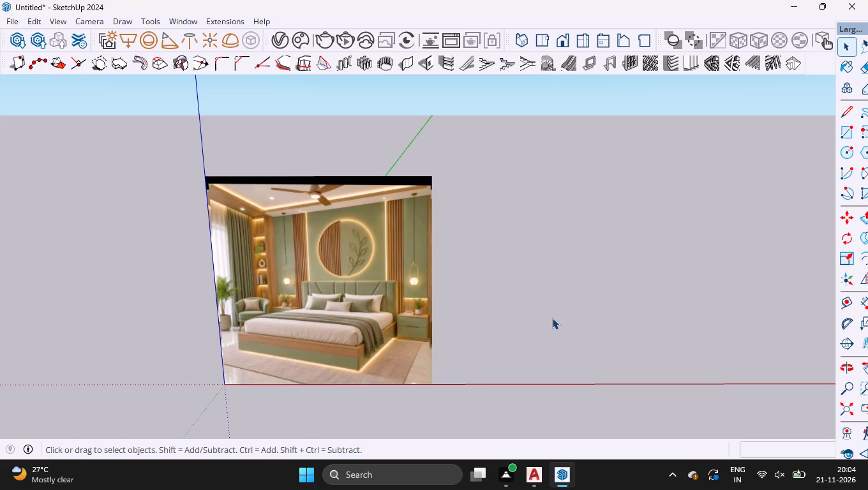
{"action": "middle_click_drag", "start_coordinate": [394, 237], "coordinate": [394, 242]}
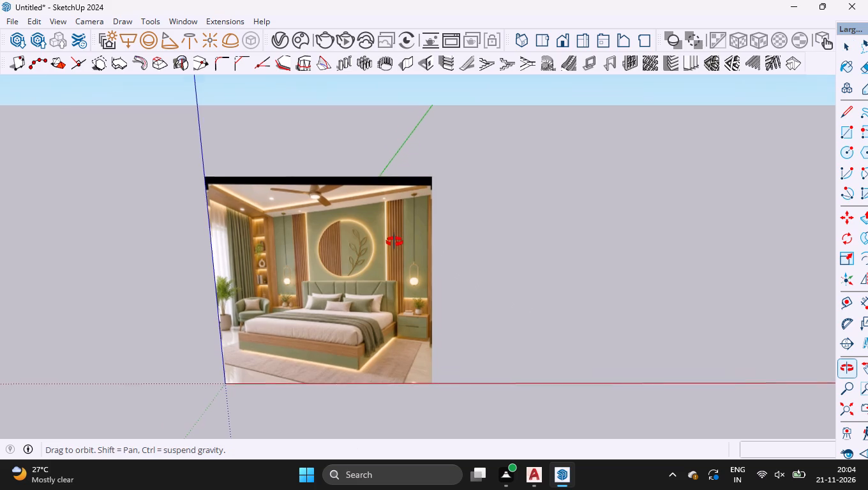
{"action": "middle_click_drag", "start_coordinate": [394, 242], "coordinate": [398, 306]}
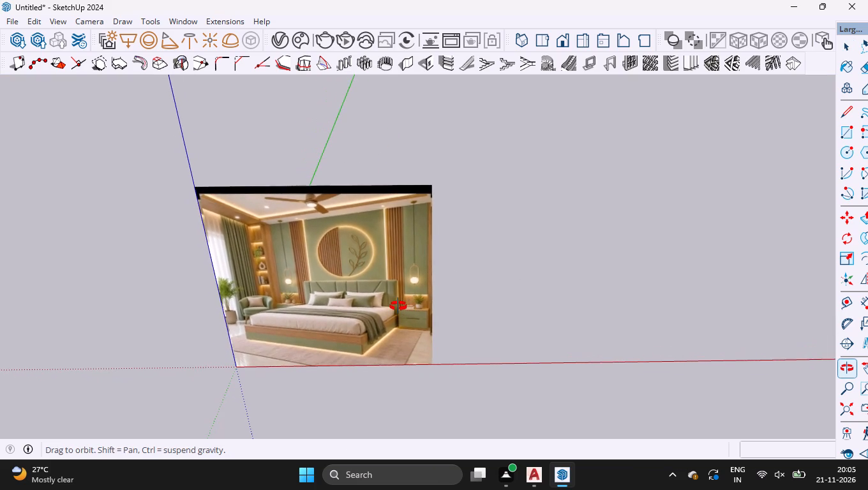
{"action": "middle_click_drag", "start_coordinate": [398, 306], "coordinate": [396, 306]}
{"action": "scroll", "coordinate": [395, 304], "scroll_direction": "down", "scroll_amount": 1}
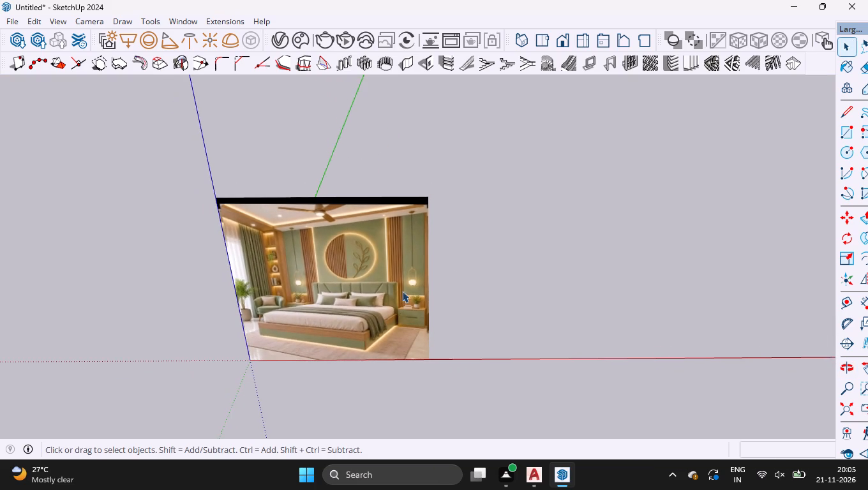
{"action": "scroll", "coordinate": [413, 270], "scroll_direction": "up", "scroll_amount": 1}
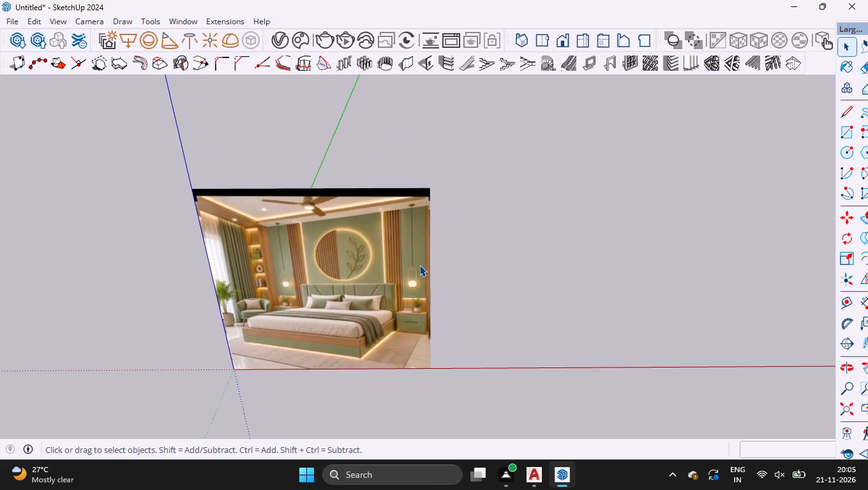
Draw a 20' by 20' rectangle on the ground plane, starting on the red axis beyond the bedroom image.
{"action": "key", "text": "r"}
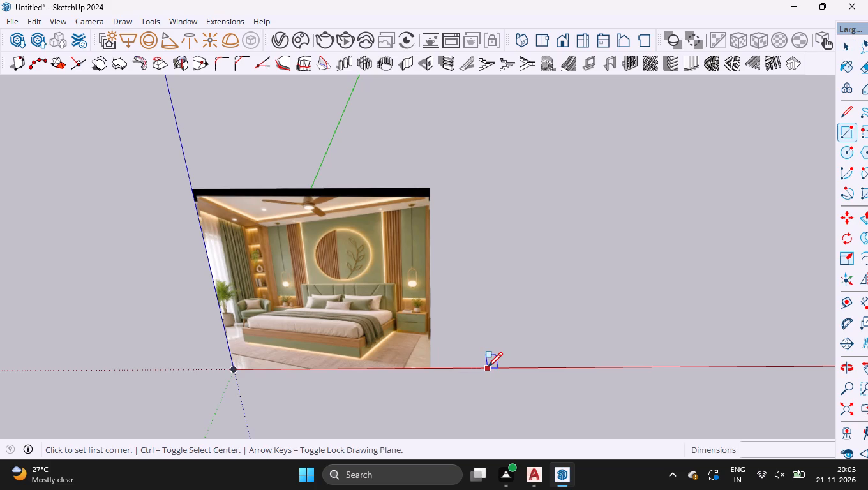
{"action": "left_click", "coordinate": [488, 367]}
{"action": "type", "text": "20',20'"}
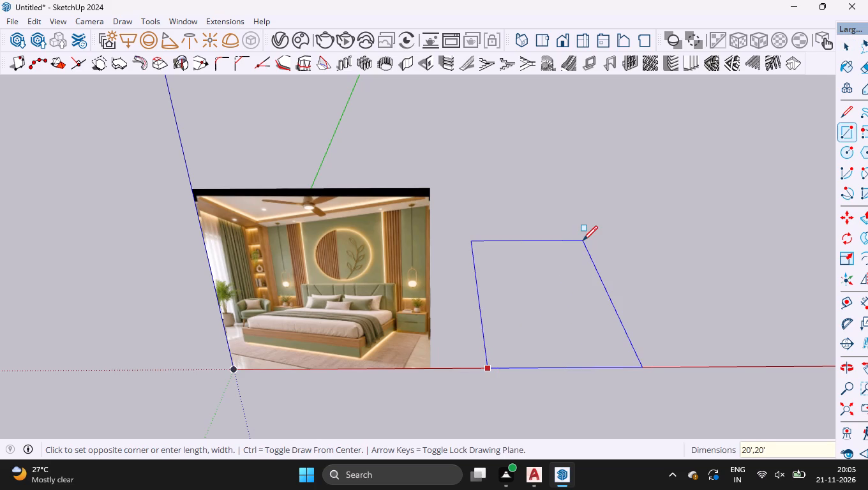
{"action": "key", "text": "Return"}
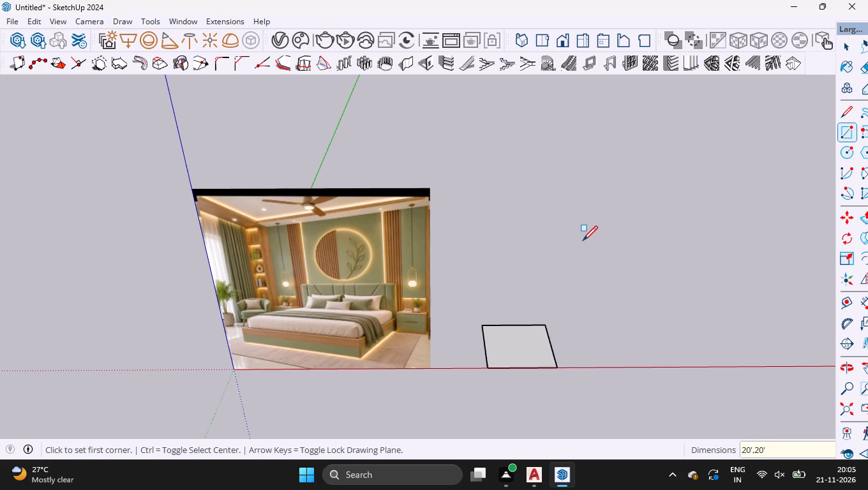
{"action": "key", "text": "space"}
Rotate the upright bedroom image 90 degrees about the red axis at the origin so it lies flat.
{"action": "left_click_drag", "start_coordinate": [483, 234], "coordinate": [355, 158]}
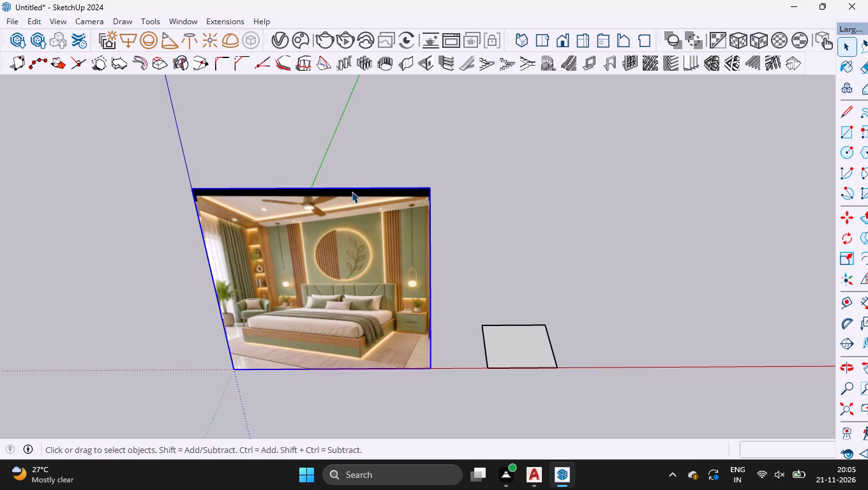
{"action": "key", "text": "q"}
{"action": "key", "text": "Right"}
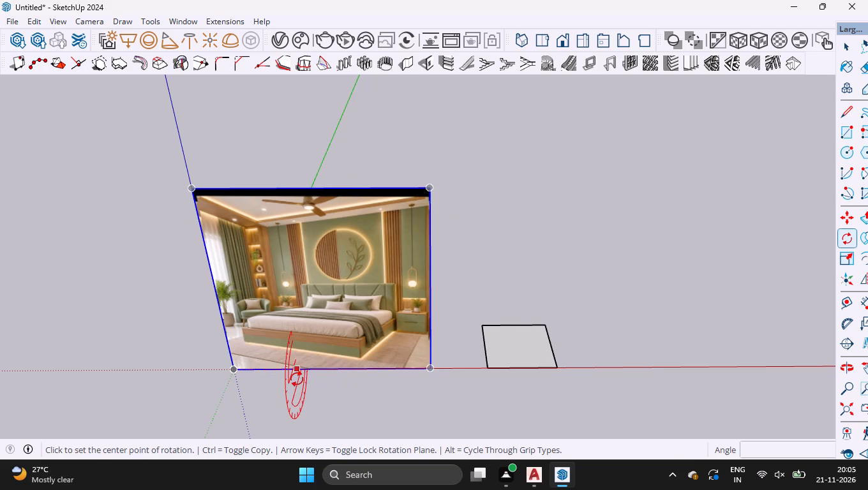
{"action": "left_click", "coordinate": [234, 369]}
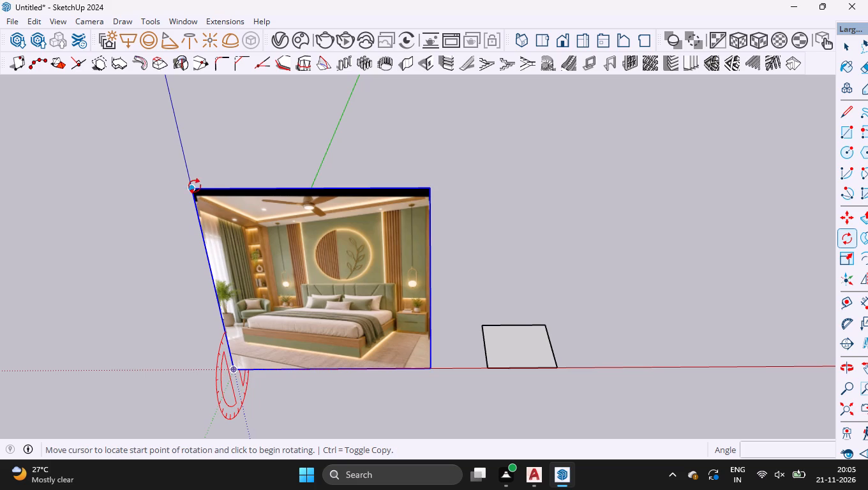
{"action": "left_click", "coordinate": [191, 186]}
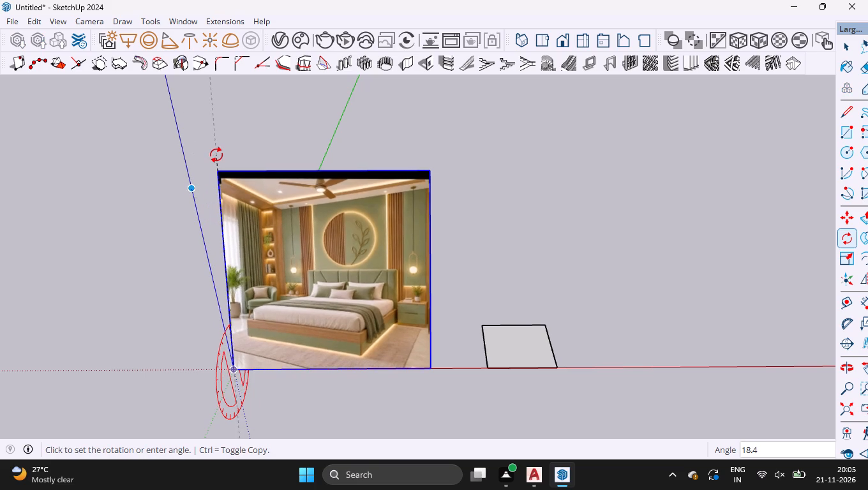
{"action": "type", "text": "90"}
{"action": "key", "text": "Return"}
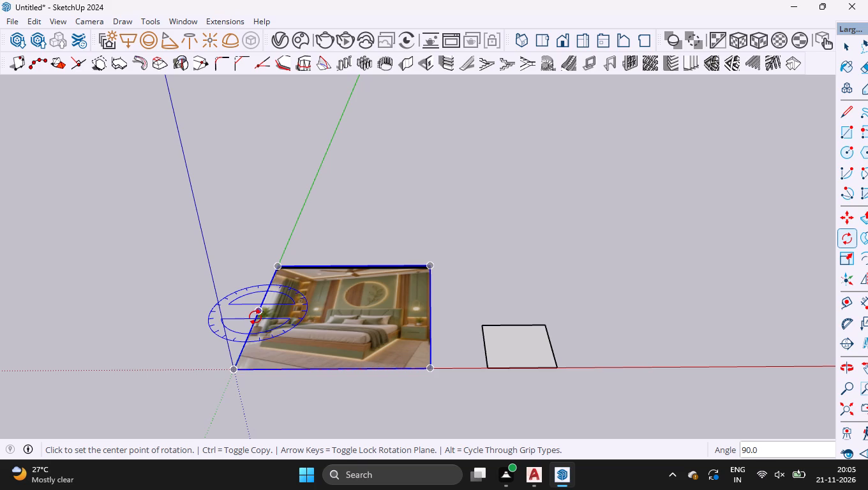
Move the flat bedroom image along the red axis so its front right corner sits on the origin.
{"action": "key", "text": "m"}
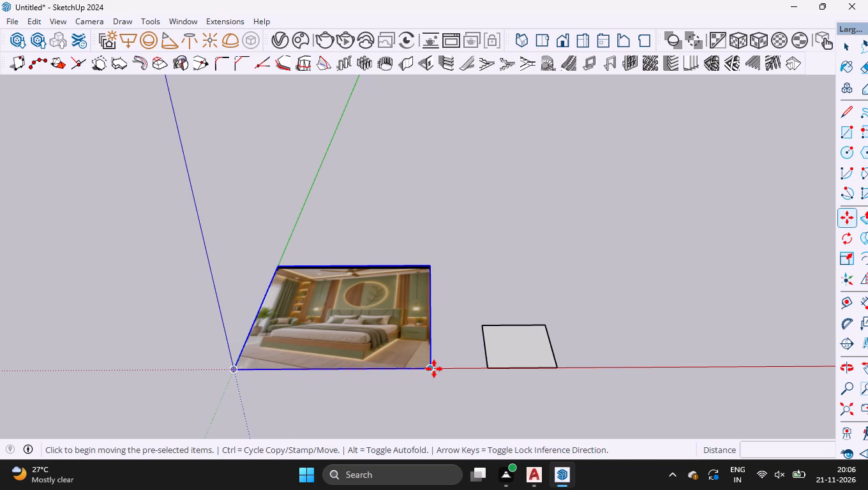
{"action": "left_click", "coordinate": [434, 369]}
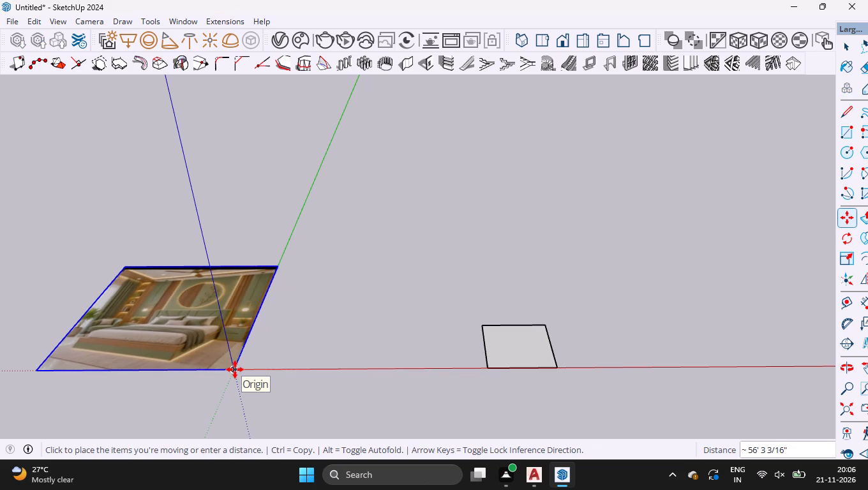
{"action": "left_click", "coordinate": [235, 369]}
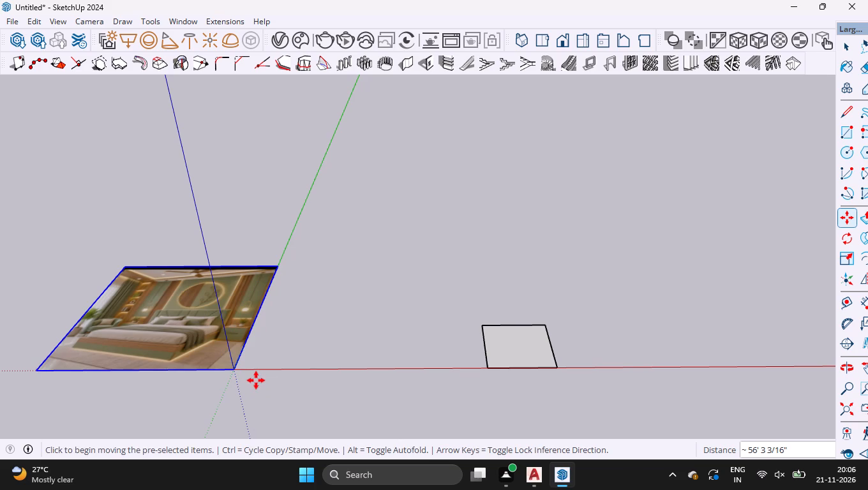
Copy the flat bedroom image along the red axis, placing the copy's front left corner at the origin.
{"action": "left_click", "coordinate": [36, 370]}
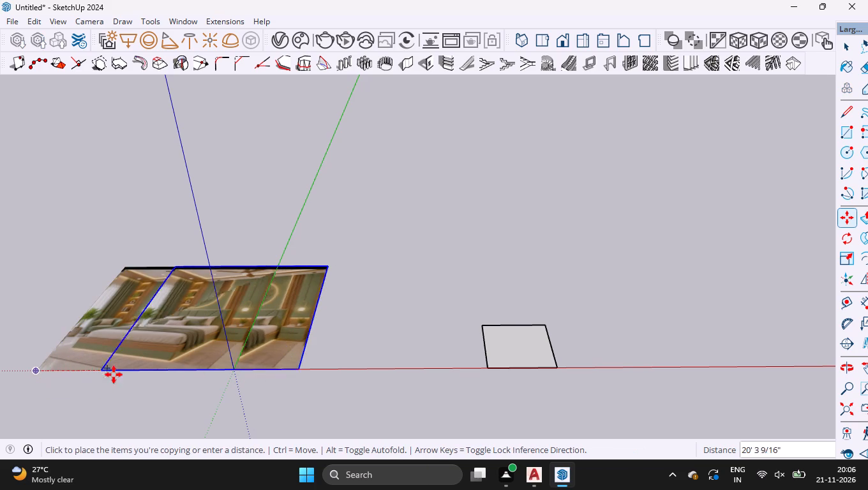
{"action": "left_click", "coordinate": [239, 371]}
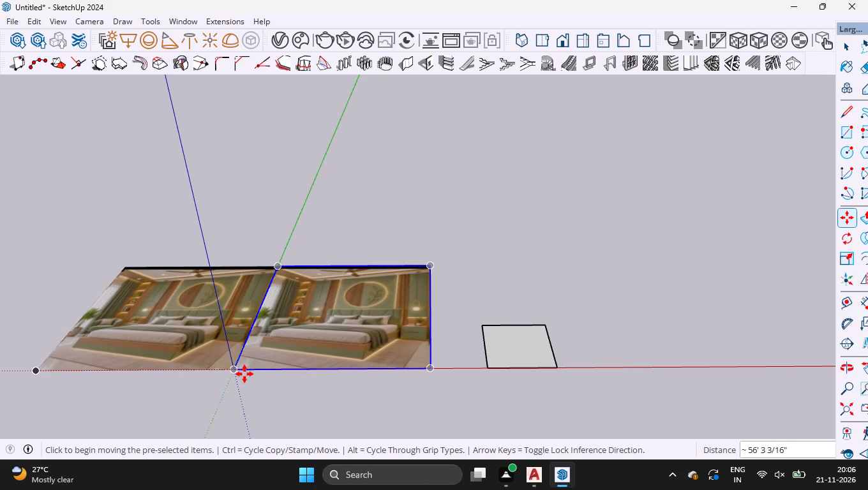
Rotate the copied bedroom image 90 degrees about the red axis at the origin so it stands upright.
{"action": "key", "text": "q"}
{"action": "key", "text": "Right"}
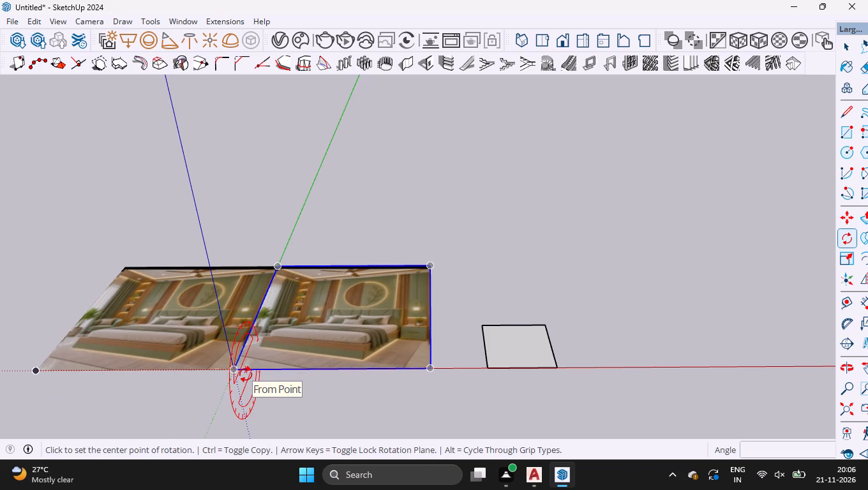
{"action": "left_click", "coordinate": [236, 372]}
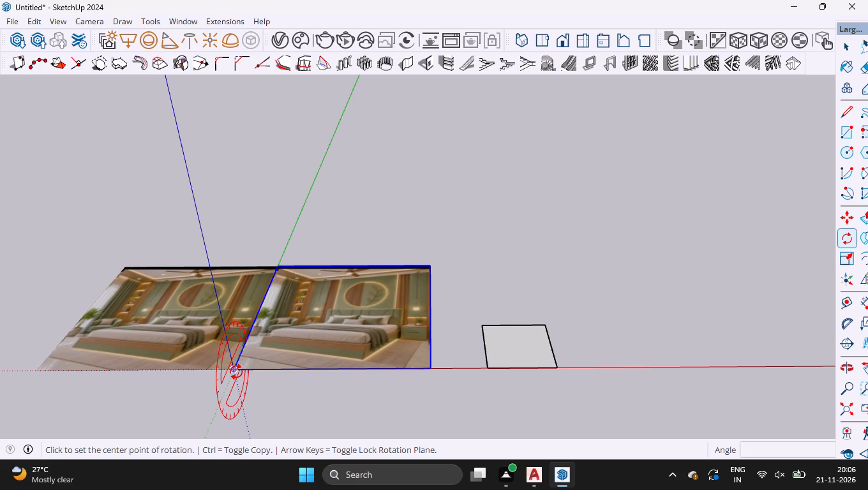
{"action": "left_click", "coordinate": [281, 266]}
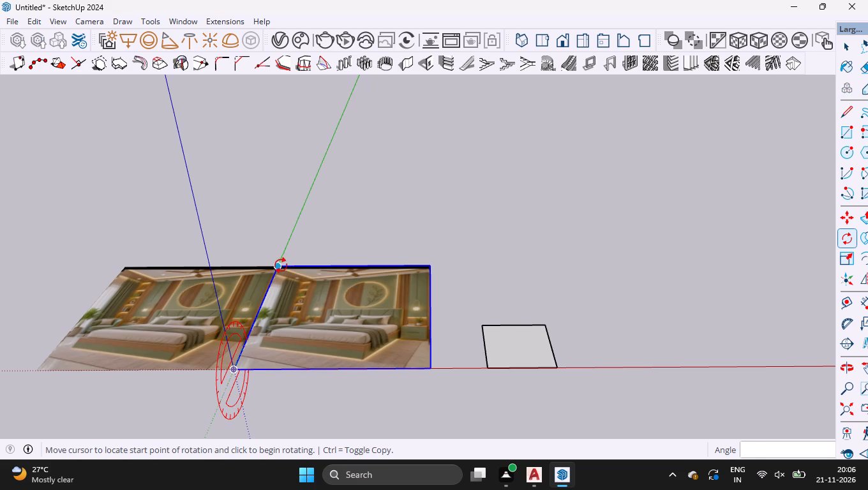
{"action": "type", "text": "90"}
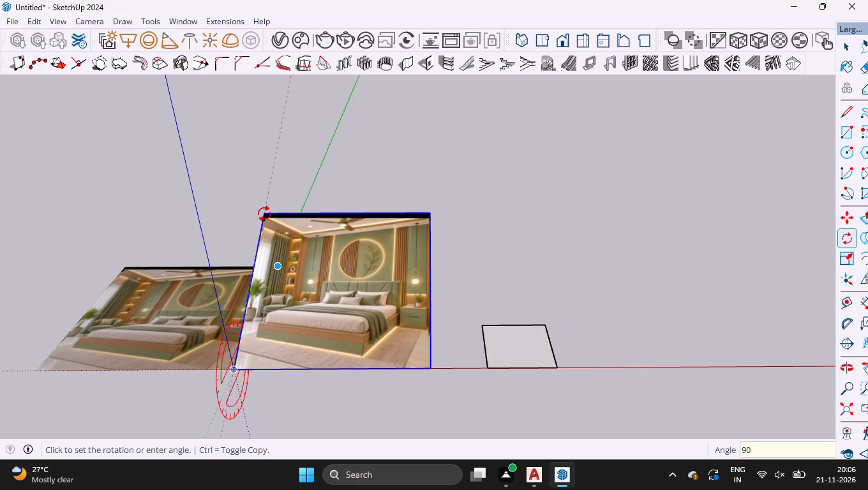
{"action": "key", "text": "Return"}
{"action": "key", "text": "space"}
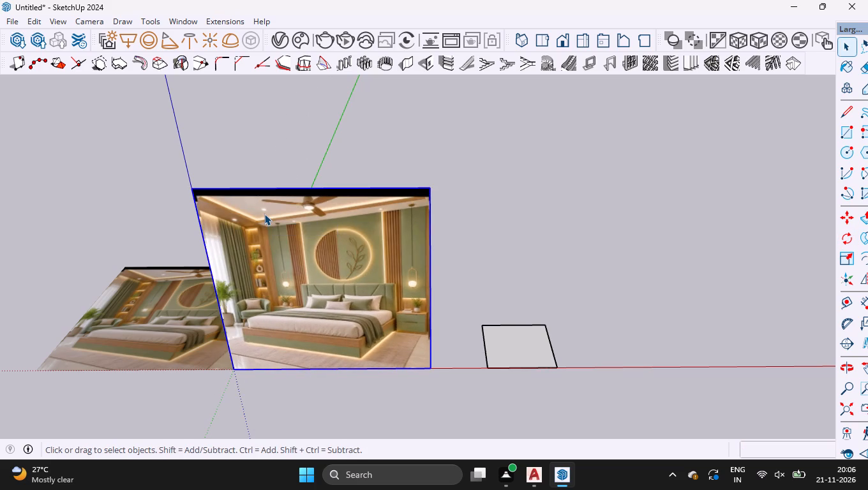
{"action": "scroll", "coordinate": [370, 355], "scroll_direction": "down", "scroll_amount": 1}
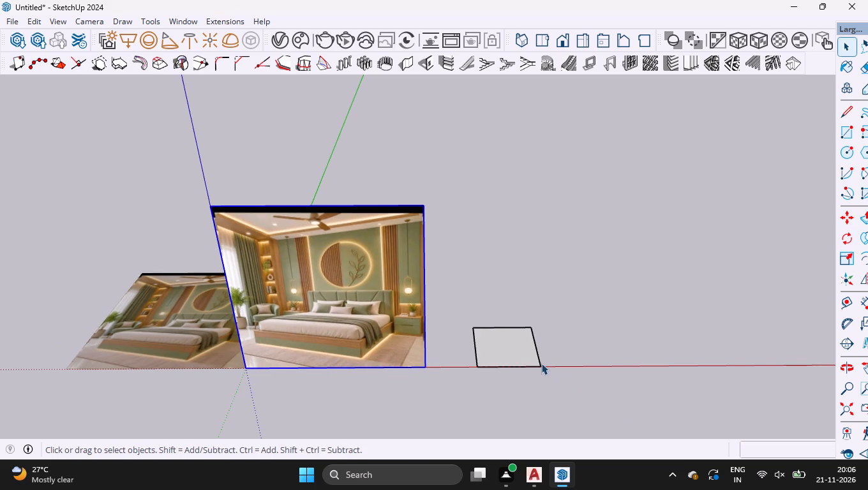
{"action": "left_click", "coordinate": [497, 421]}
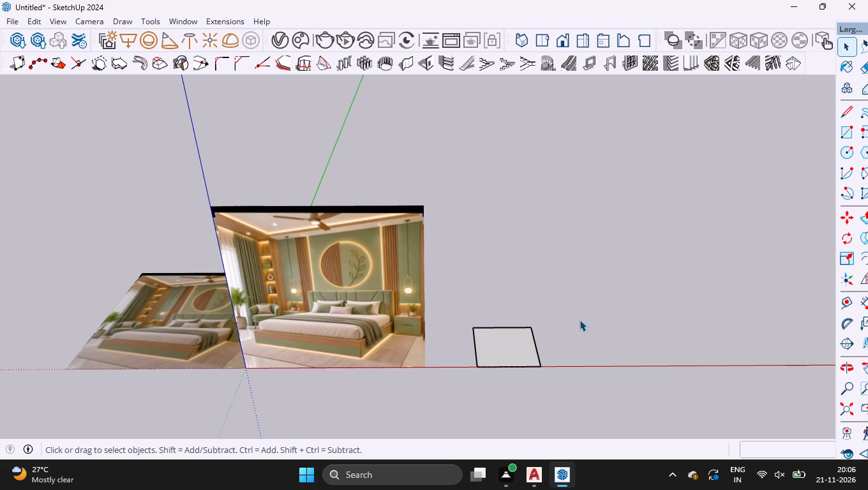
Offset the back and two side edges of the 20' square 6" inward, leaving the front edge out.
{"action": "left_click_drag", "start_coordinate": [572, 335], "coordinate": [507, 306]}
{"action": "left_click_drag", "start_coordinate": [507, 306], "coordinate": [470, 280]}
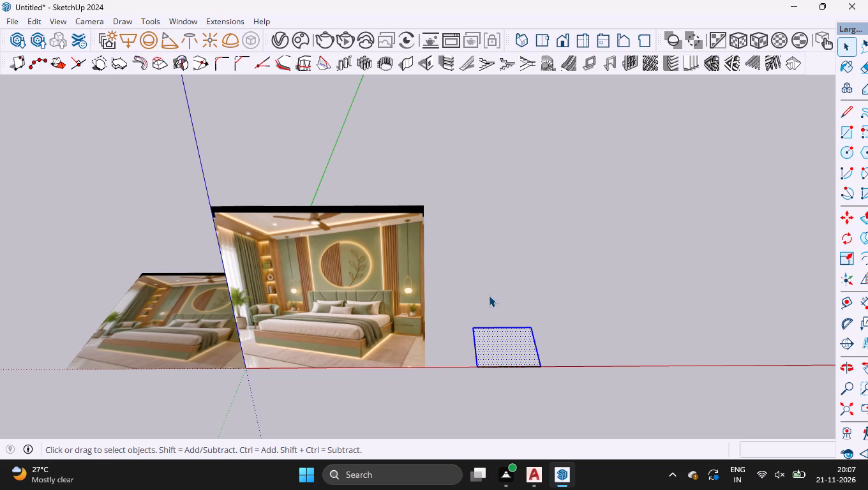
{"action": "left_click", "coordinate": [506, 350], "text": "shift"}
{"action": "key", "text": "f"}
{"action": "left_click", "coordinate": [505, 331]}
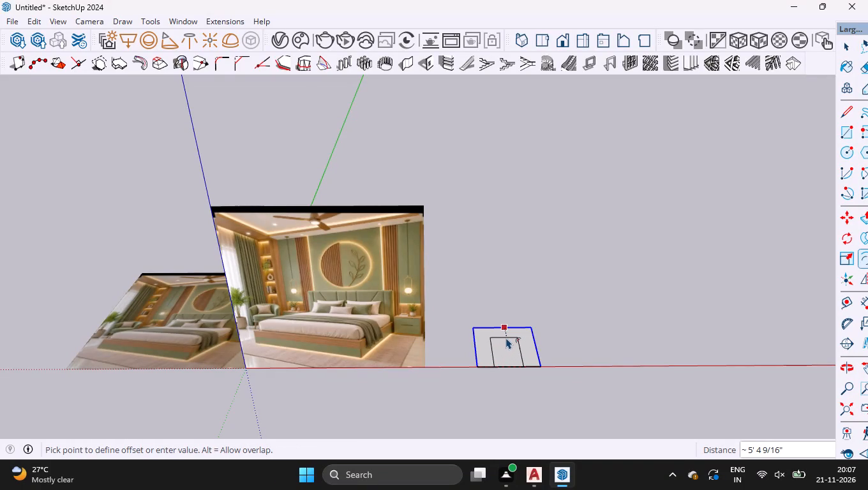
{"action": "type", "text": "6\""}
{"action": "key", "text": "Return"}
Push/Pull the U-shaped 6" wall strip up 20' to raise the three walls.
{"action": "key", "text": "p"}
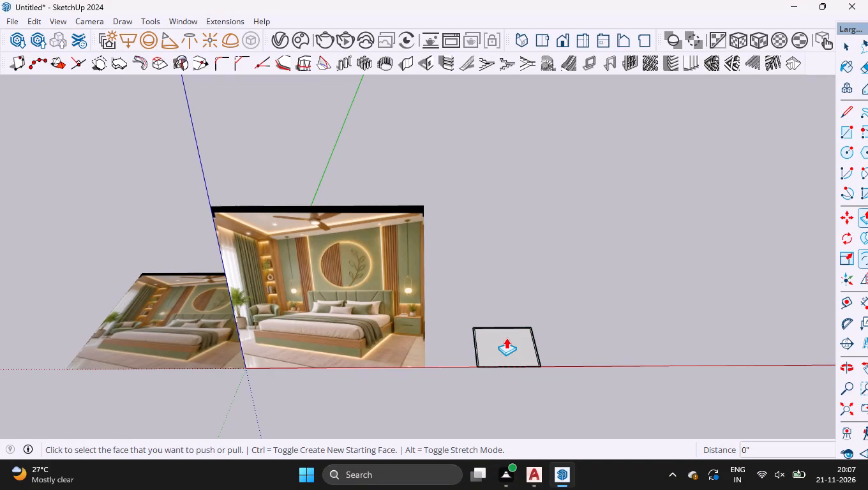
{"action": "scroll", "coordinate": [531, 339], "scroll_direction": "up", "scroll_amount": 15}
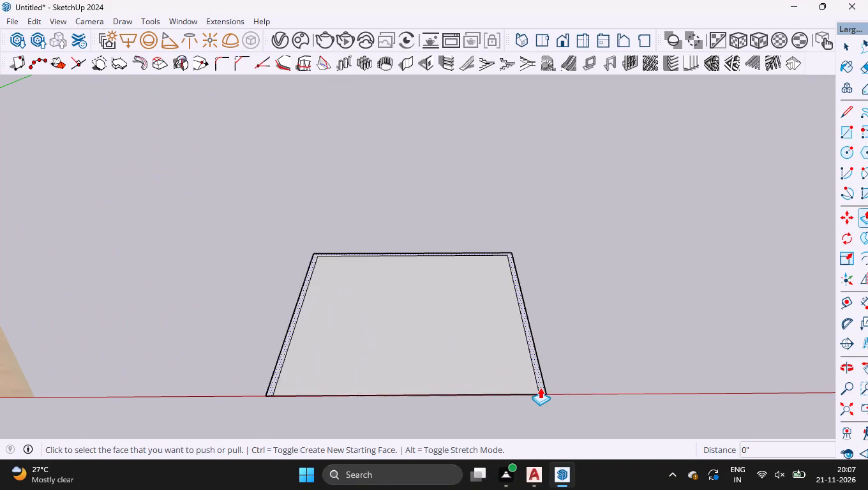
{"action": "left_click", "coordinate": [540, 387]}
{"action": "type", "text": "2-"}
{"action": "key", "text": "BackSpace"}
{"action": "type", "text": "0'"}
{"action": "key", "text": "Return"}
{"action": "key", "text": "space"}
Move the room's right side wall outward along the red axis by a little over 15' to widen the room.
{"action": "scroll", "coordinate": [503, 322], "scroll_direction": "down", "scroll_amount": 3}
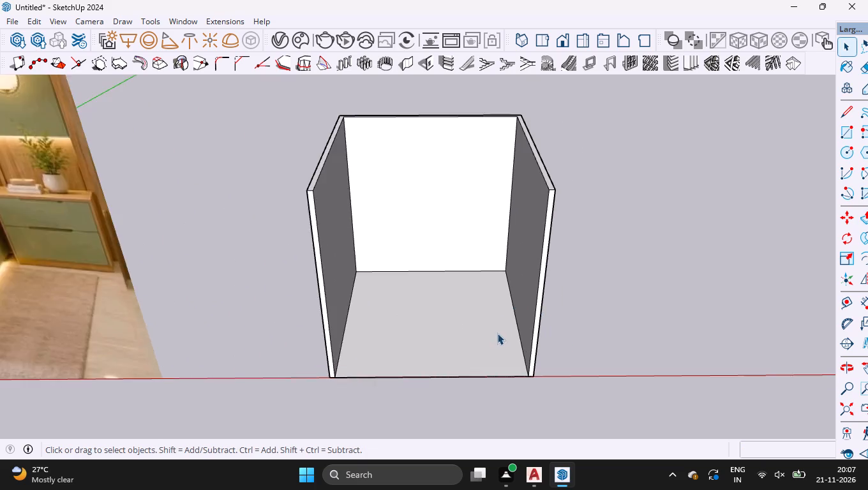
{"action": "scroll", "coordinate": [497, 333], "scroll_direction": "down", "scroll_amount": 6}
{"action": "middle_click_drag", "start_coordinate": [497, 318], "coordinate": [495, 260]}
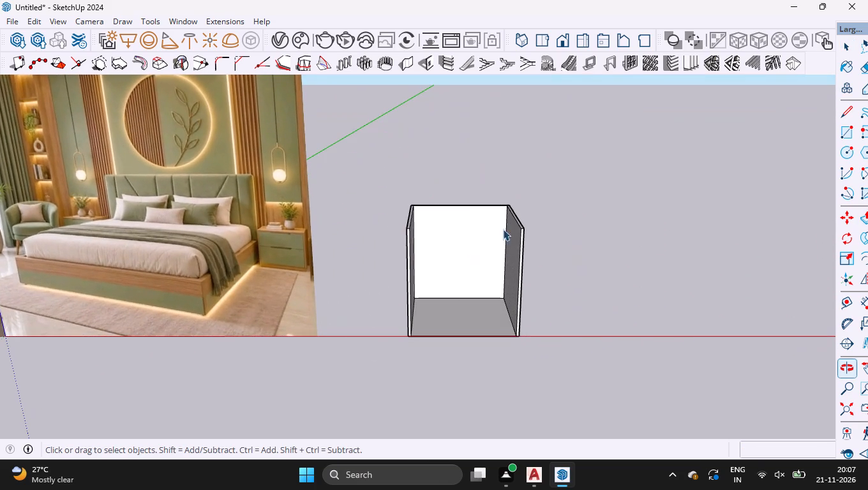
{"action": "left_click_drag", "start_coordinate": [484, 177], "coordinate": [595, 401]}
{"action": "key", "text": "m"}
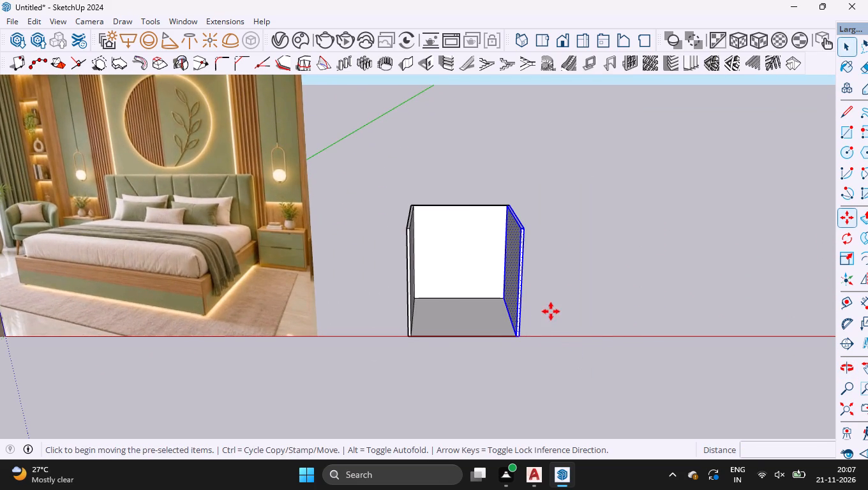
{"action": "left_click", "coordinate": [551, 314]}
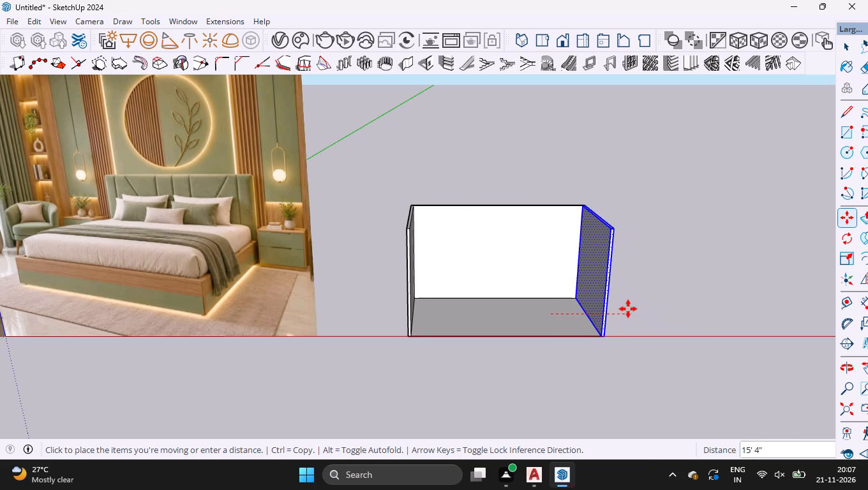
{"action": "left_click", "coordinate": [635, 308]}
{"action": "key", "text": "space"}
{"action": "left_click", "coordinate": [510, 382]}
Erase the floor's front edge from beneath the room to remove the floor face.
{"action": "scroll", "coordinate": [480, 286], "scroll_direction": "down", "scroll_amount": 4}
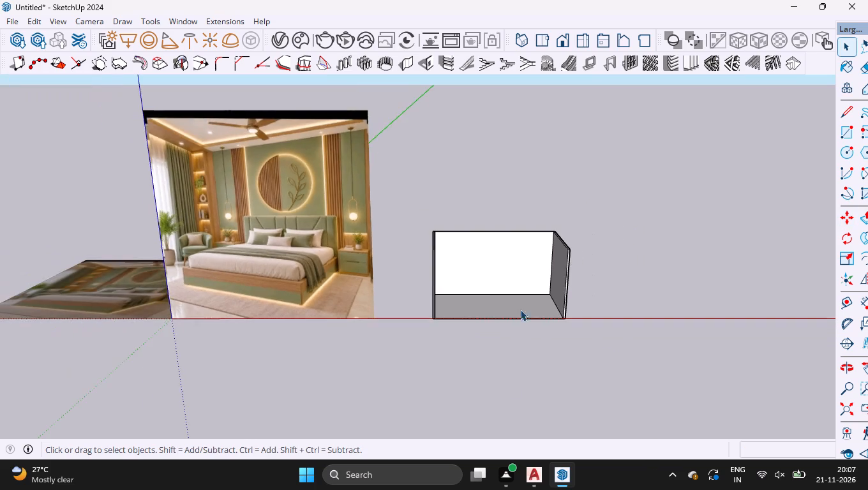
{"action": "middle_click_drag", "start_coordinate": [537, 311], "coordinate": [513, 252]}
{"action": "middle_click_drag", "start_coordinate": [477, 352], "coordinate": [519, 235]}
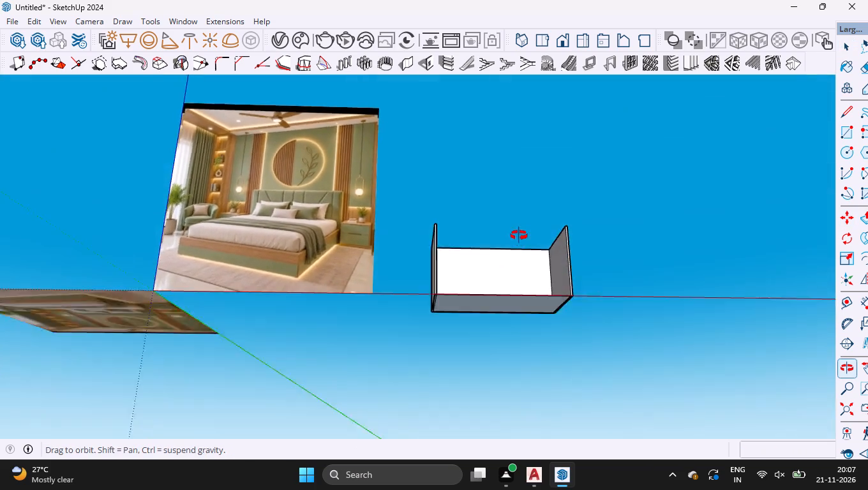
{"action": "middle_click_drag", "start_coordinate": [519, 235], "coordinate": [419, 119]}
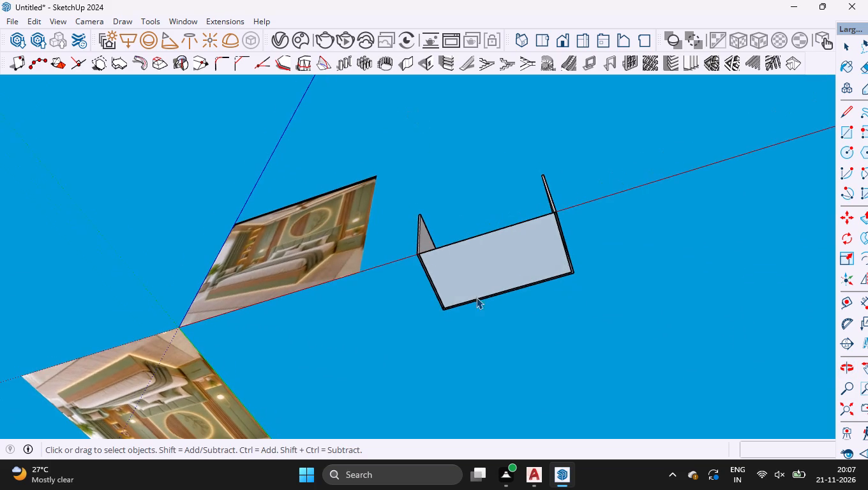
{"action": "scroll", "coordinate": [476, 297], "scroll_direction": "up", "scroll_amount": 4}
{"action": "scroll", "coordinate": [443, 258], "scroll_direction": "up", "scroll_amount": 4}
{"action": "scroll", "coordinate": [391, 219], "scroll_direction": "up", "scroll_amount": 5}
{"action": "key", "text": "e"}
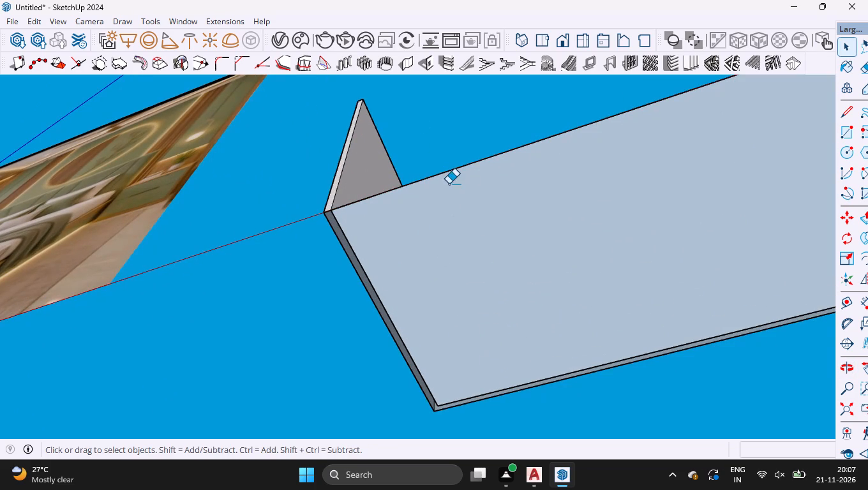
{"action": "left_click_drag", "start_coordinate": [460, 161], "coordinate": [477, 182]}
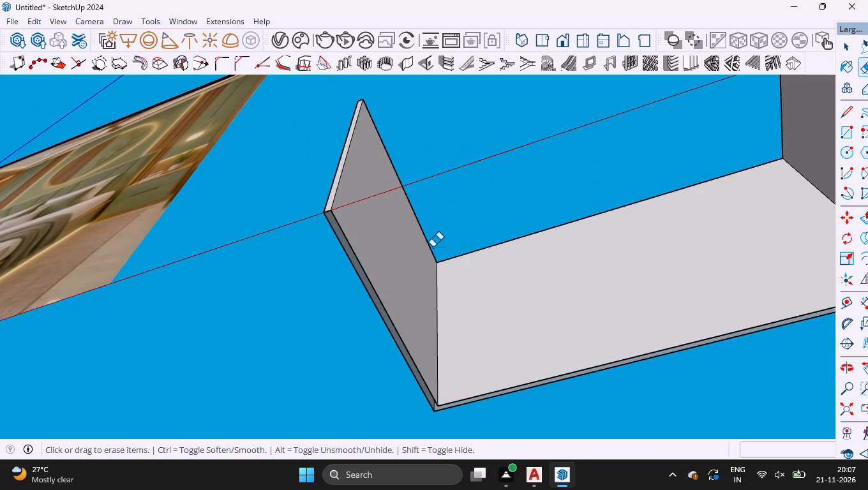
Draw a 6" by 20' rectangle over the open underside of the left side wall to close the walls' base.
{"action": "key", "text": "r"}
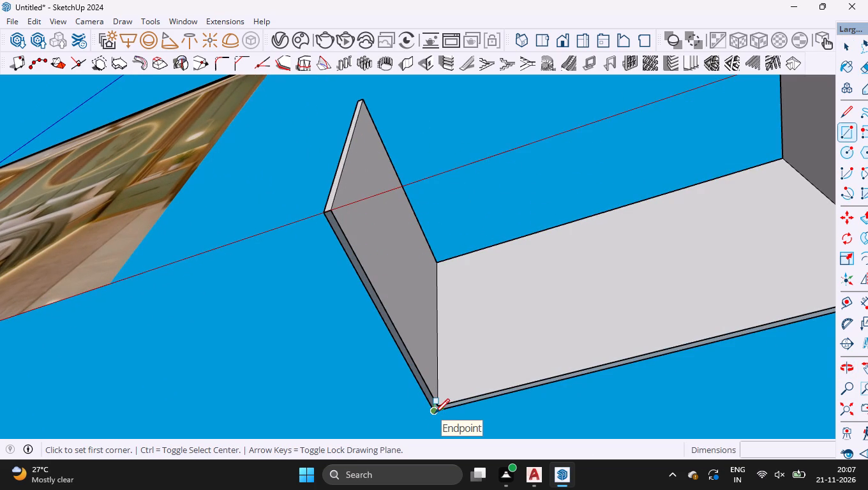
{"action": "left_click", "coordinate": [435, 413]}
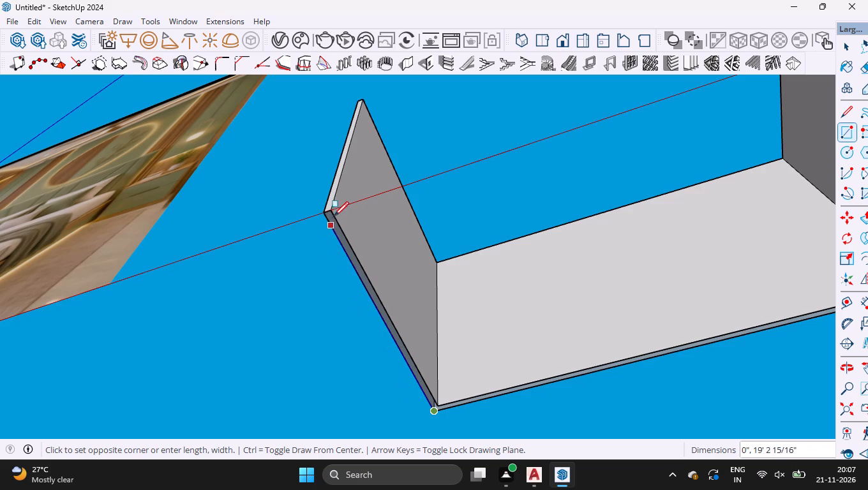
{"action": "left_click", "coordinate": [334, 209]}
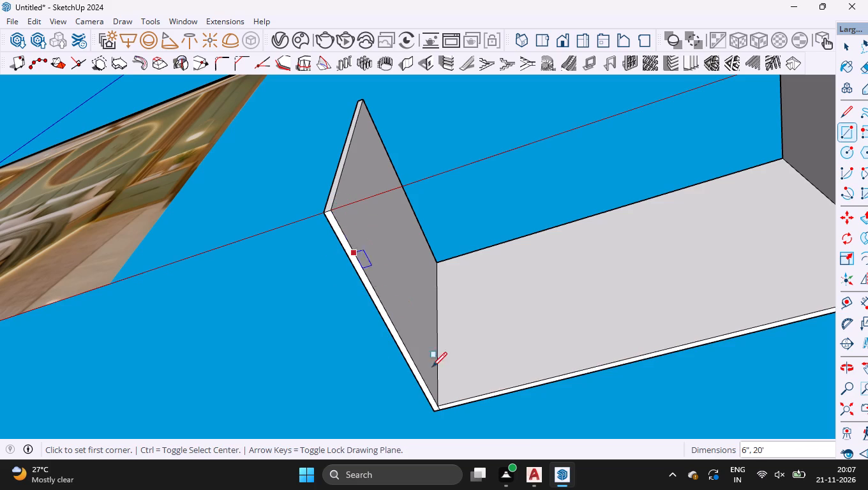
Delete the short seam edge on the walls' underside at the corner where the left side wall meets the back wall.
{"action": "key", "text": "space"}
{"action": "middle_click_drag", "start_coordinate": [443, 413], "coordinate": [424, 344]}
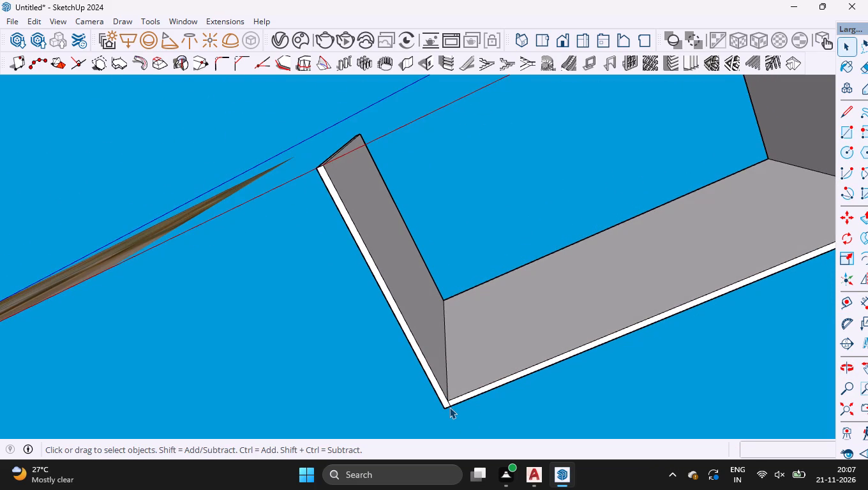
{"action": "left_click", "coordinate": [450, 405]}
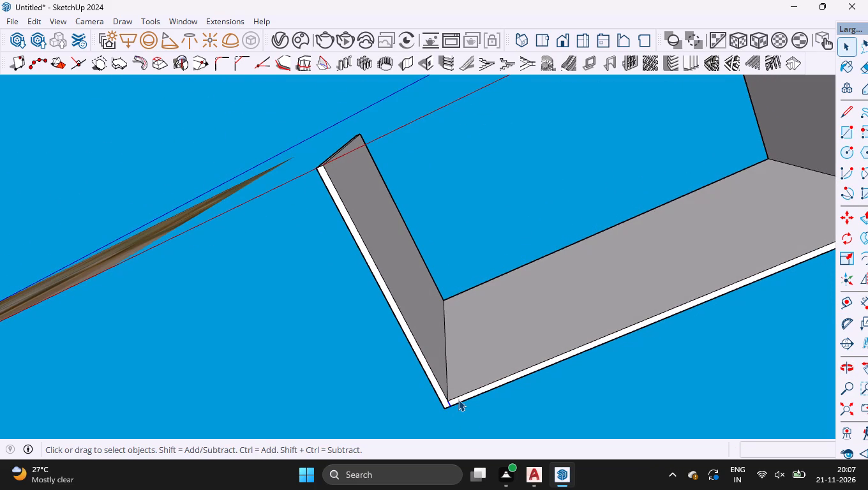
{"action": "key", "text": "Delete"}
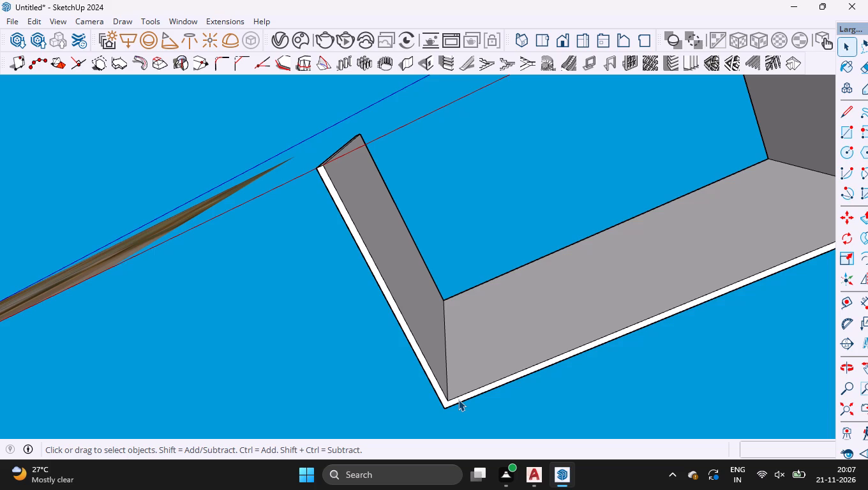
{"action": "scroll", "coordinate": [470, 390], "scroll_direction": "down", "scroll_amount": 5}
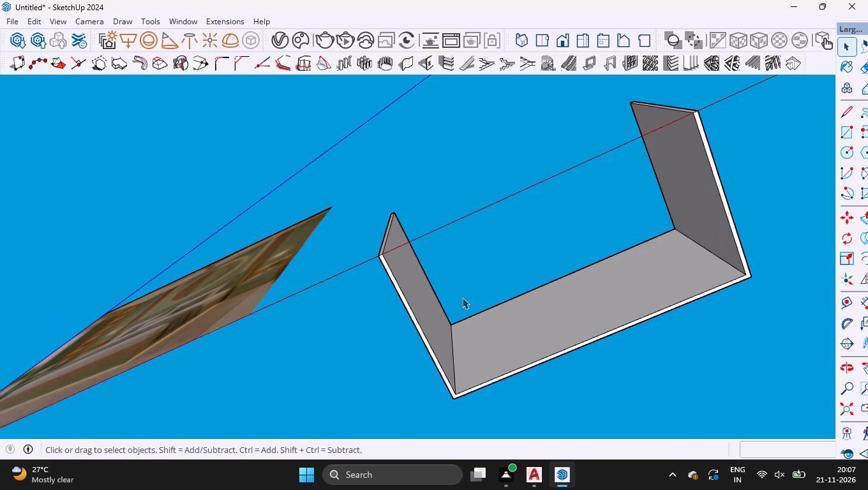
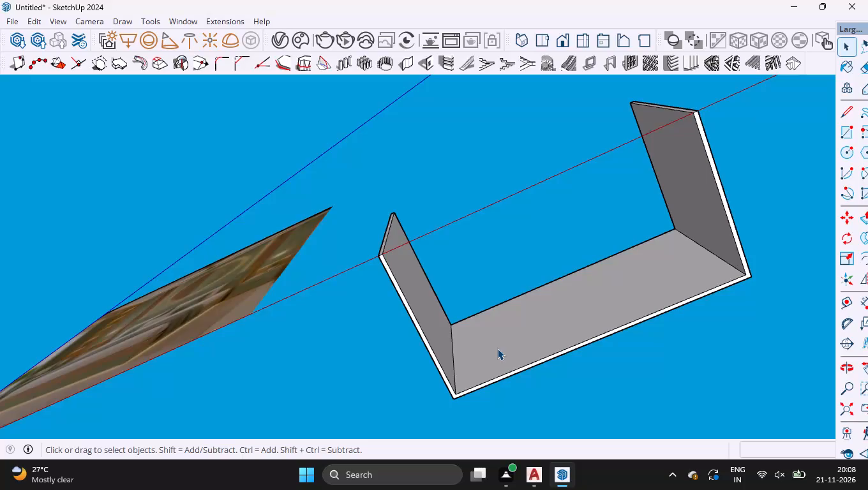
Select all the connected wall geometry of the three-walled room and make it a group.
{"action": "triple_click", "coordinate": [498, 349]}
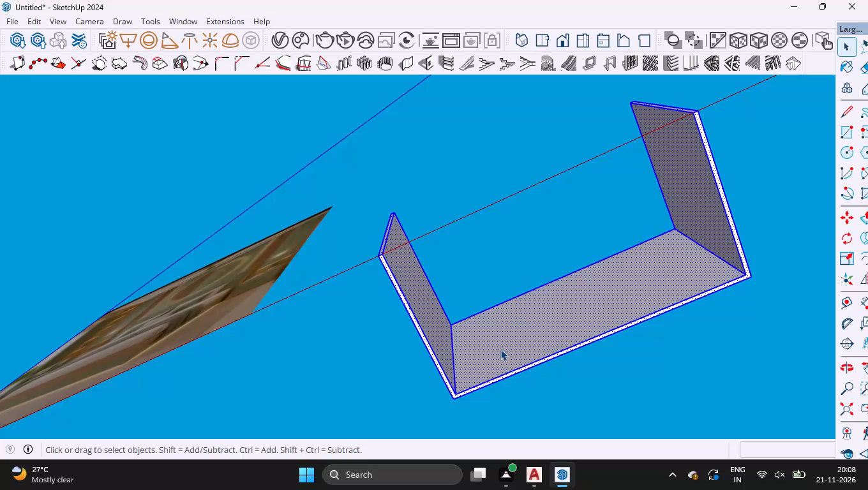
{"action": "right_click", "coordinate": [500, 349]}
{"action": "left_click", "coordinate": [541, 125]}
{"action": "scroll", "coordinate": [474, 279], "scroll_direction": "down", "scroll_amount": 5}
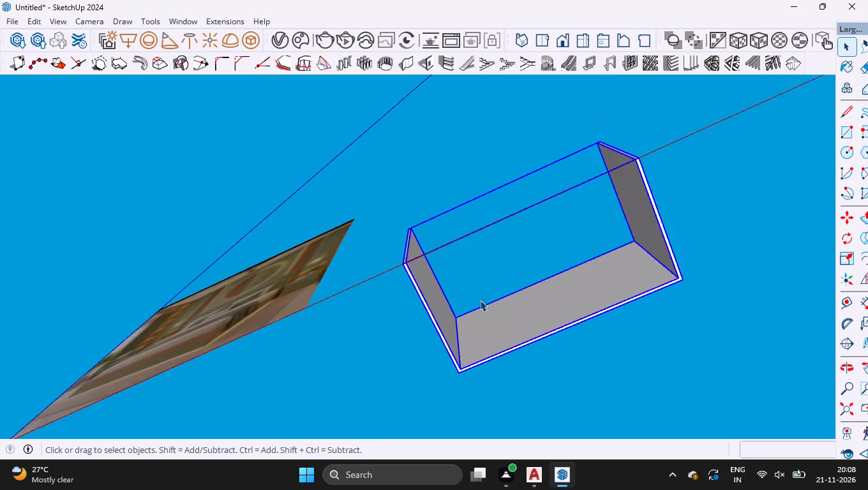
{"action": "middle_click_drag", "start_coordinate": [481, 277], "coordinate": [565, 489]}
{"action": "middle_click_drag", "start_coordinate": [505, 301], "coordinate": [537, 388]}
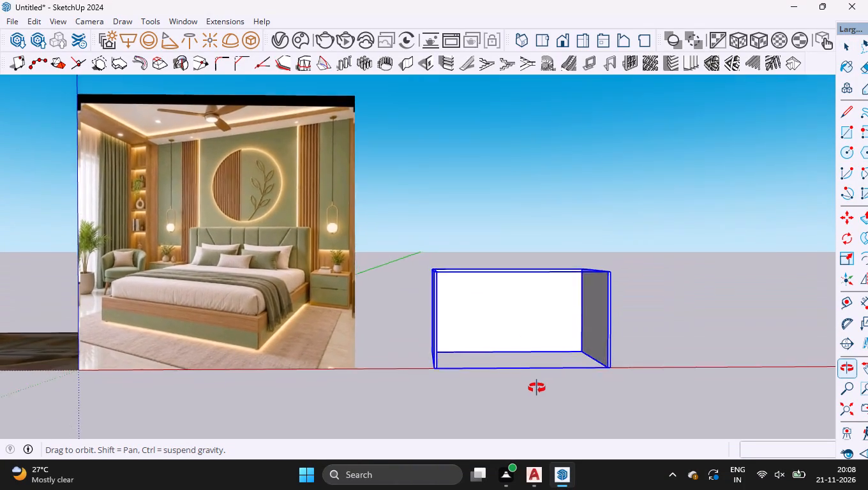
{"action": "middle_click_drag", "start_coordinate": [537, 388], "coordinate": [542, 399]}
{"action": "scroll", "coordinate": [467, 237], "scroll_direction": "down", "scroll_amount": 1}
{"action": "middle_click_drag", "start_coordinate": [466, 255], "coordinate": [466, 279]}
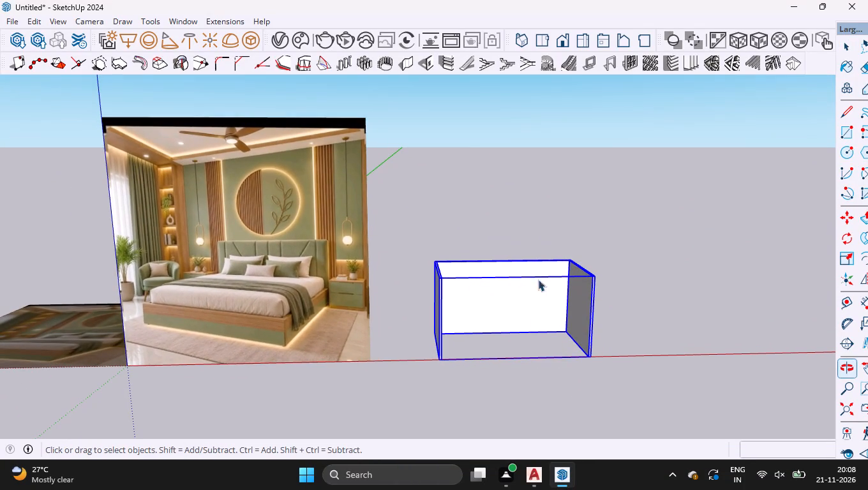
{"action": "left_click", "coordinate": [515, 208]}
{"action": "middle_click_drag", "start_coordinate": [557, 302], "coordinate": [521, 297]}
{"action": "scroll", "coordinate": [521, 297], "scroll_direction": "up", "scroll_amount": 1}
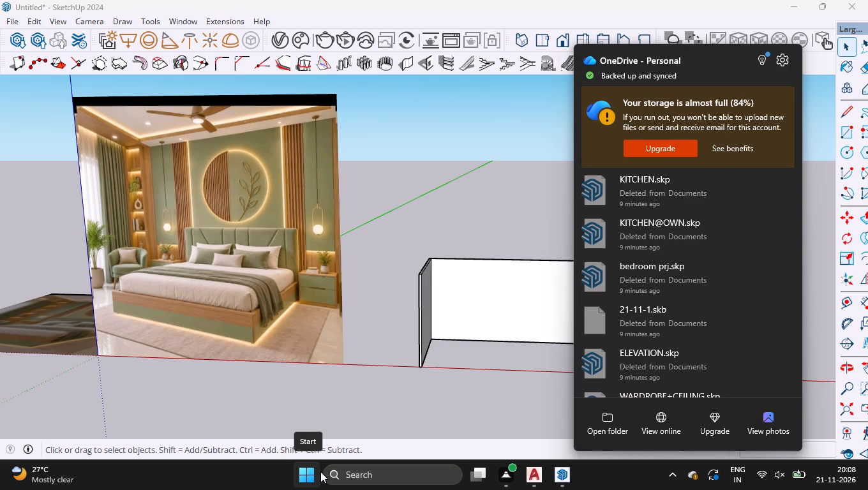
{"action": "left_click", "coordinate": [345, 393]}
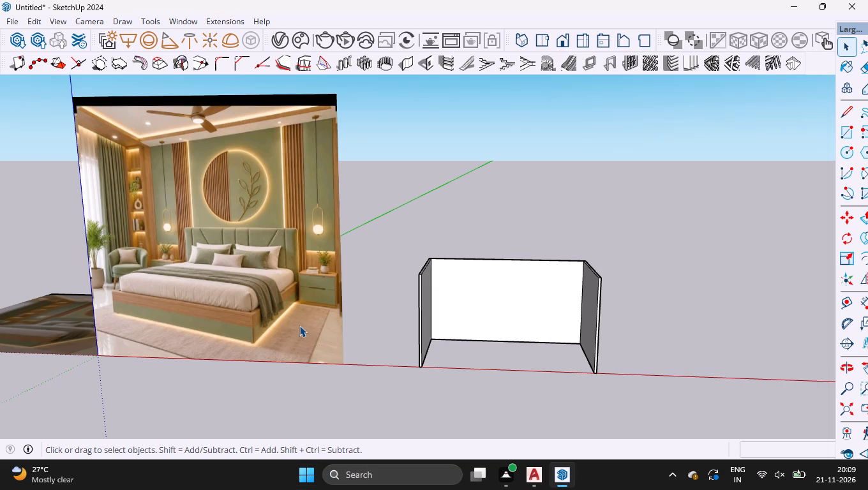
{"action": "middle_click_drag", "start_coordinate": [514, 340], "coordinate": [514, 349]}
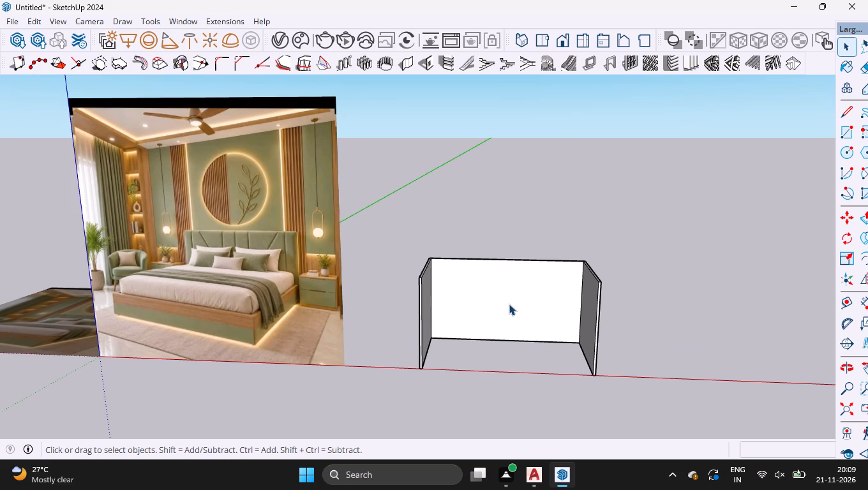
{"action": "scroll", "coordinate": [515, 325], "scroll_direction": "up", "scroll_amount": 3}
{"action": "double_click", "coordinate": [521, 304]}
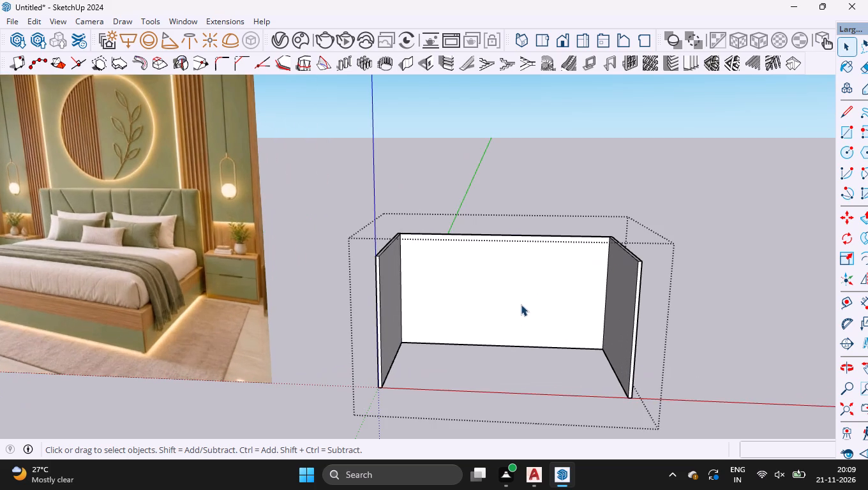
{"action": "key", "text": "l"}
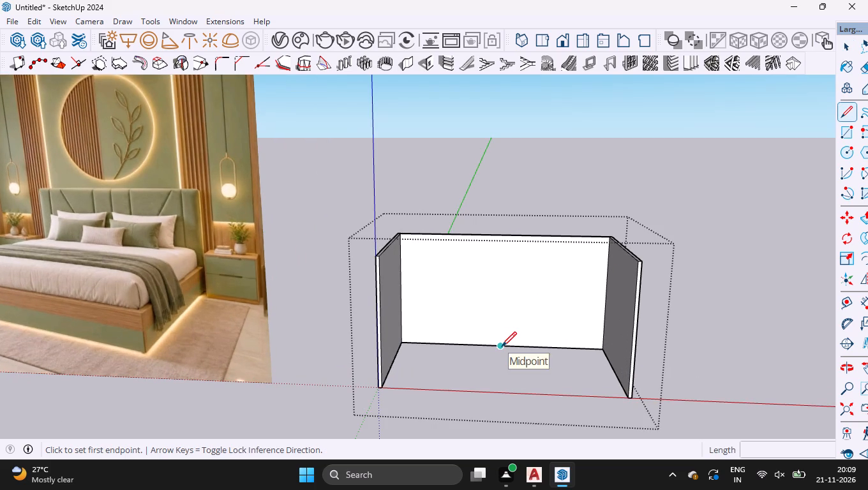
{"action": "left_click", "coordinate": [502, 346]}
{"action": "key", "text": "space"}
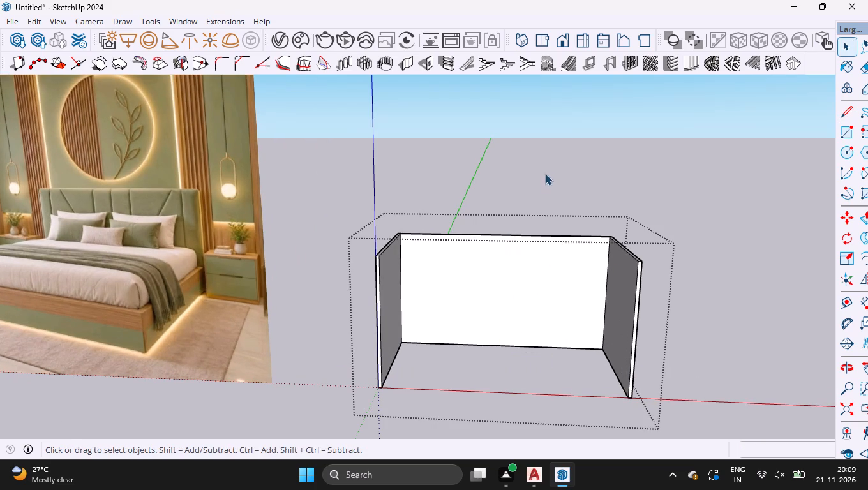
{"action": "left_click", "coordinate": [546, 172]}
Draw a 20' vertical line up the back wall from its bottom edge's midpoint to its top edge, outside the room group.
{"action": "key", "text": "l"}
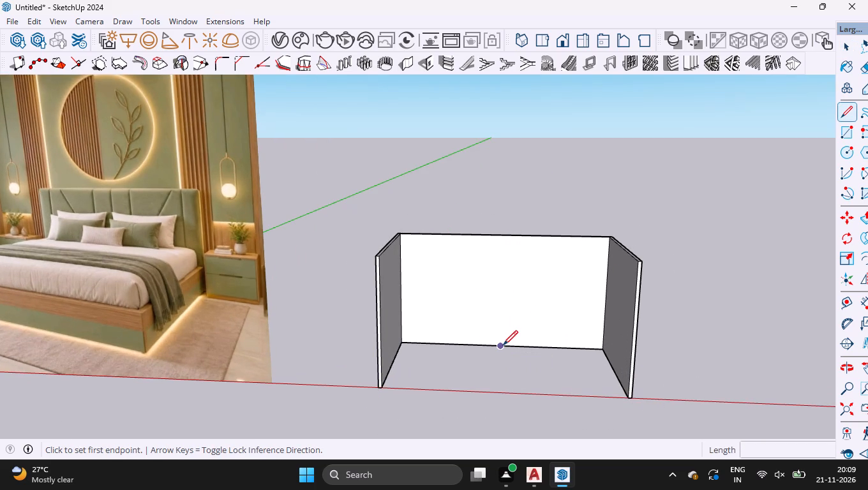
{"action": "left_click", "coordinate": [498, 347]}
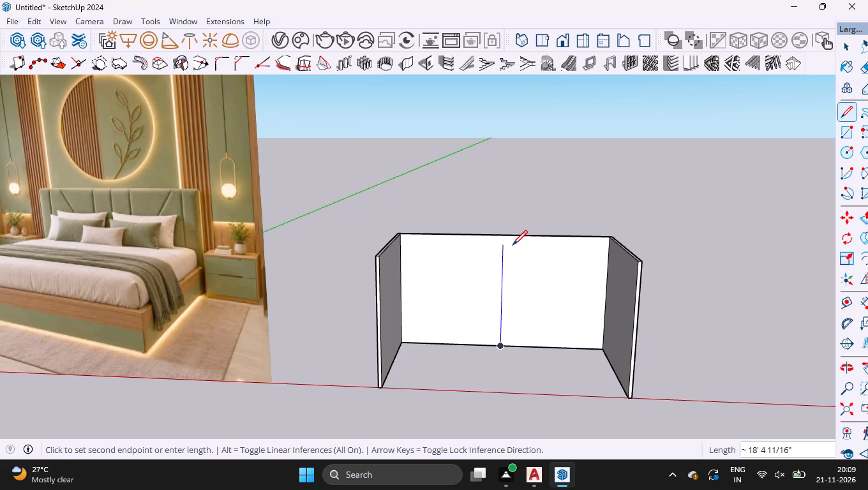
{"action": "key", "text": "Up"}
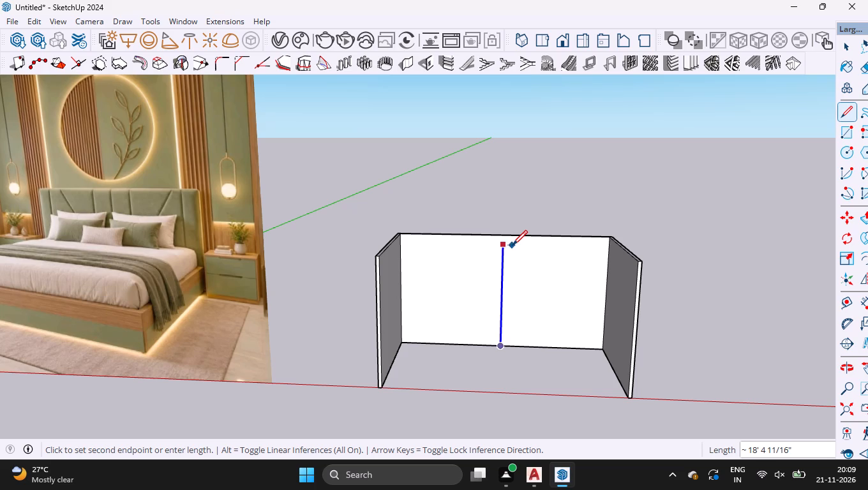
{"action": "left_click", "coordinate": [606, 240]}
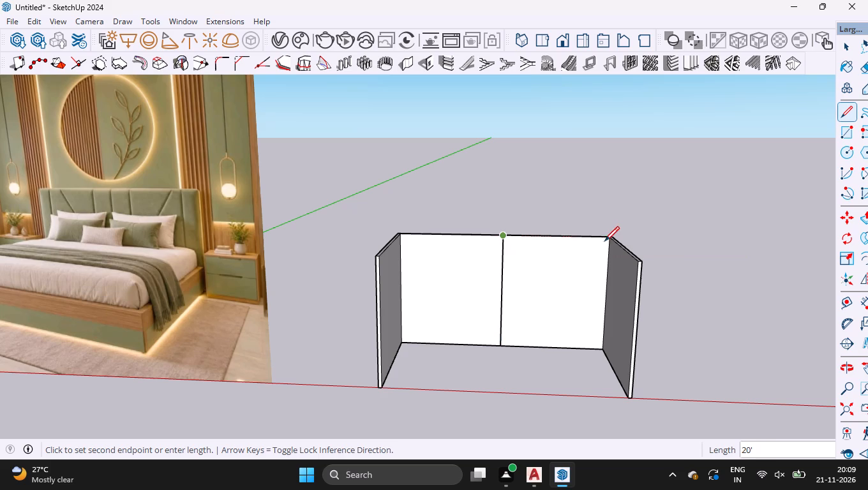
Draw a 100-sided circle of about 5' 2 1/2" radius on the back wall, centred on the upper part of the vertical line.
{"action": "key", "text": "c"}
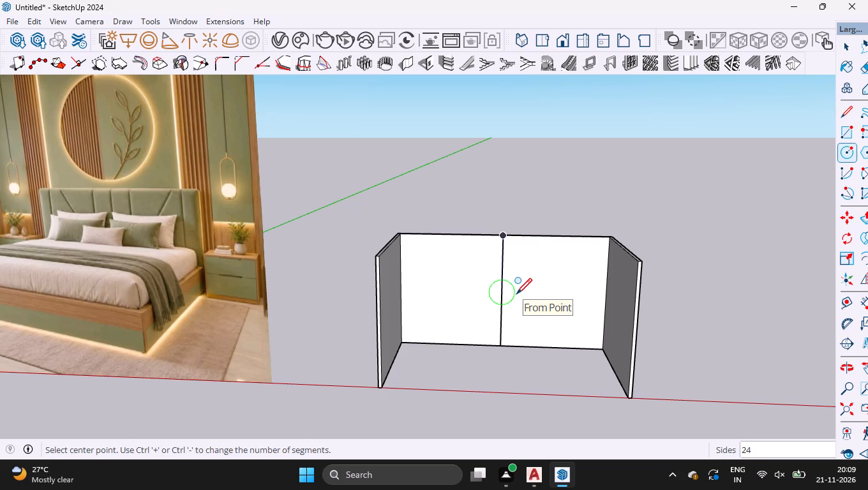
{"action": "type", "text": "100"}
{"action": "key", "text": "Return"}
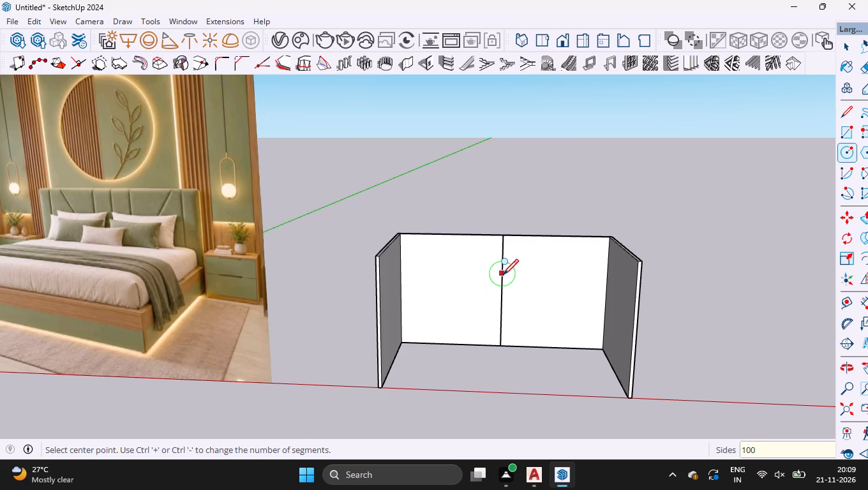
{"action": "scroll", "coordinate": [507, 285], "scroll_direction": "down", "scroll_amount": 1}
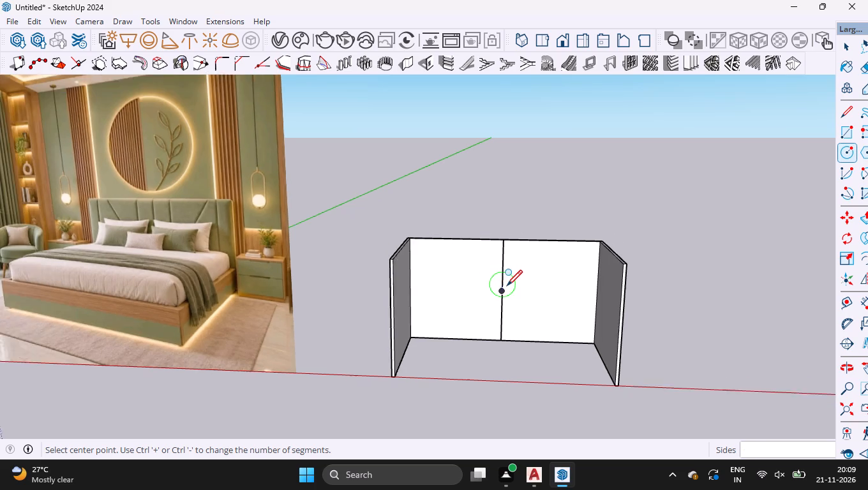
{"action": "scroll", "coordinate": [507, 285], "scroll_direction": "down", "scroll_amount": 1}
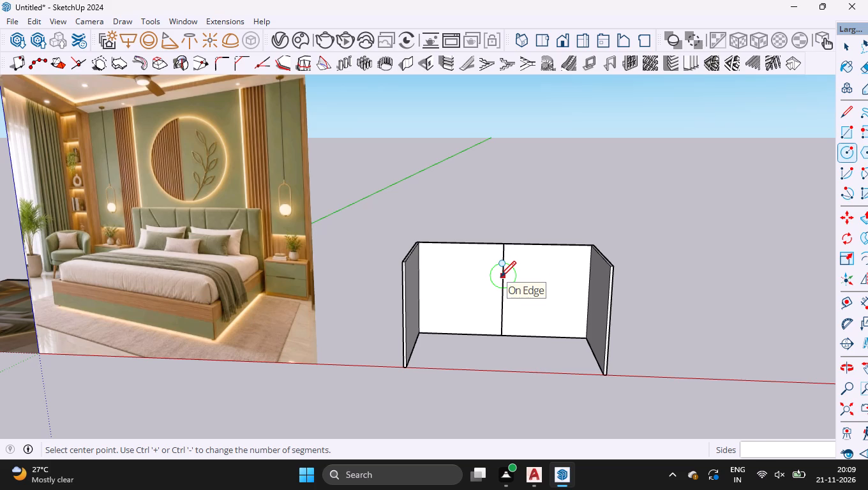
{"action": "left_click", "coordinate": [500, 276]}
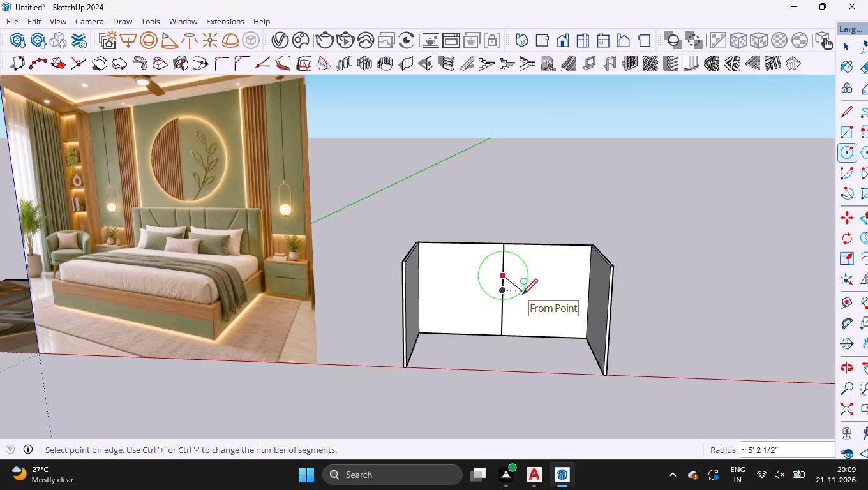
{"action": "left_click", "coordinate": [522, 293]}
{"action": "key", "text": "space"}
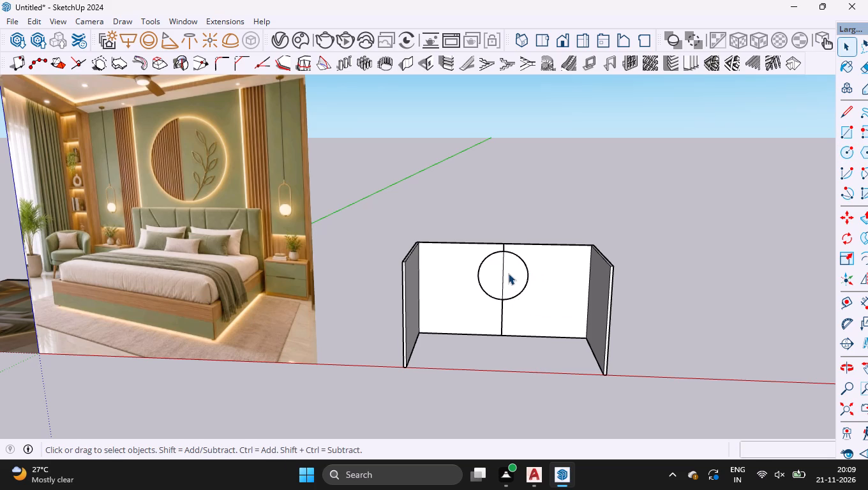
Erase the piece of the vertical centre line that runs inside the circle.
{"action": "scroll", "coordinate": [508, 273], "scroll_direction": "up", "scroll_amount": 2}
{"action": "key", "text": "e"}
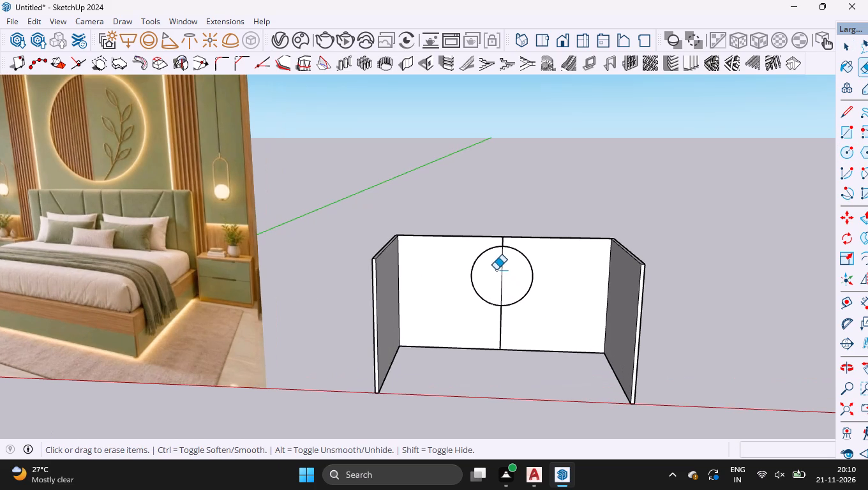
{"action": "left_click_drag", "start_coordinate": [496, 270], "coordinate": [501, 277]}
{"action": "key", "text": "space"}
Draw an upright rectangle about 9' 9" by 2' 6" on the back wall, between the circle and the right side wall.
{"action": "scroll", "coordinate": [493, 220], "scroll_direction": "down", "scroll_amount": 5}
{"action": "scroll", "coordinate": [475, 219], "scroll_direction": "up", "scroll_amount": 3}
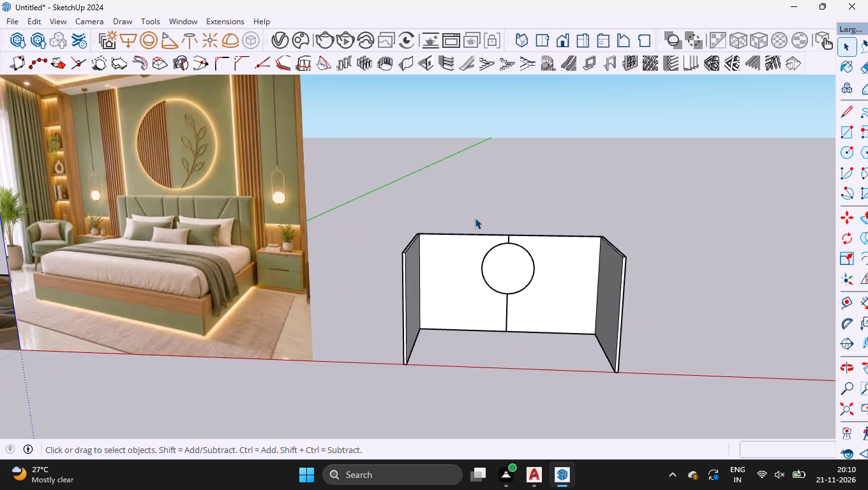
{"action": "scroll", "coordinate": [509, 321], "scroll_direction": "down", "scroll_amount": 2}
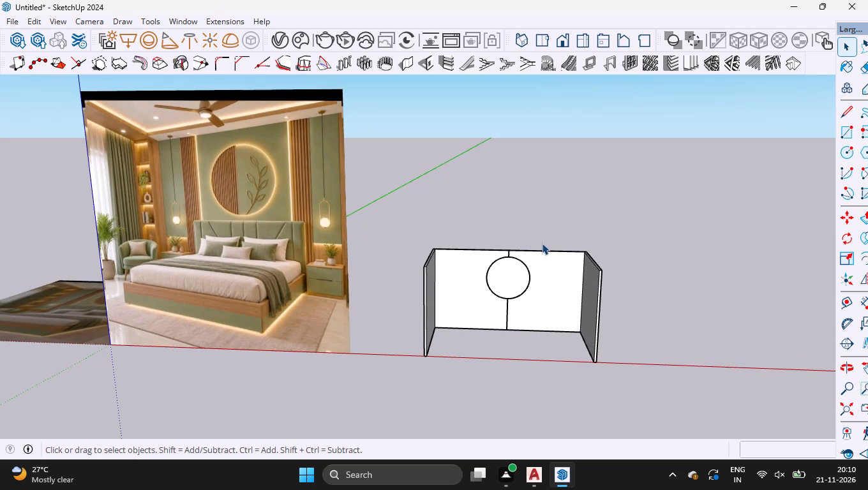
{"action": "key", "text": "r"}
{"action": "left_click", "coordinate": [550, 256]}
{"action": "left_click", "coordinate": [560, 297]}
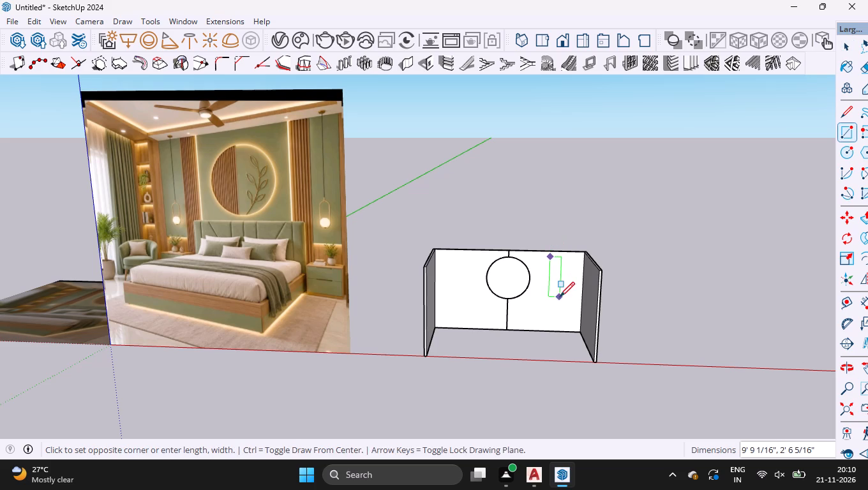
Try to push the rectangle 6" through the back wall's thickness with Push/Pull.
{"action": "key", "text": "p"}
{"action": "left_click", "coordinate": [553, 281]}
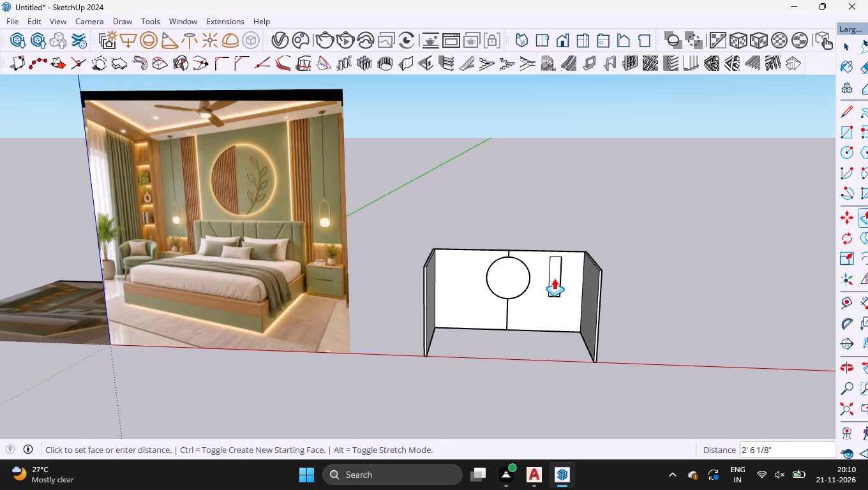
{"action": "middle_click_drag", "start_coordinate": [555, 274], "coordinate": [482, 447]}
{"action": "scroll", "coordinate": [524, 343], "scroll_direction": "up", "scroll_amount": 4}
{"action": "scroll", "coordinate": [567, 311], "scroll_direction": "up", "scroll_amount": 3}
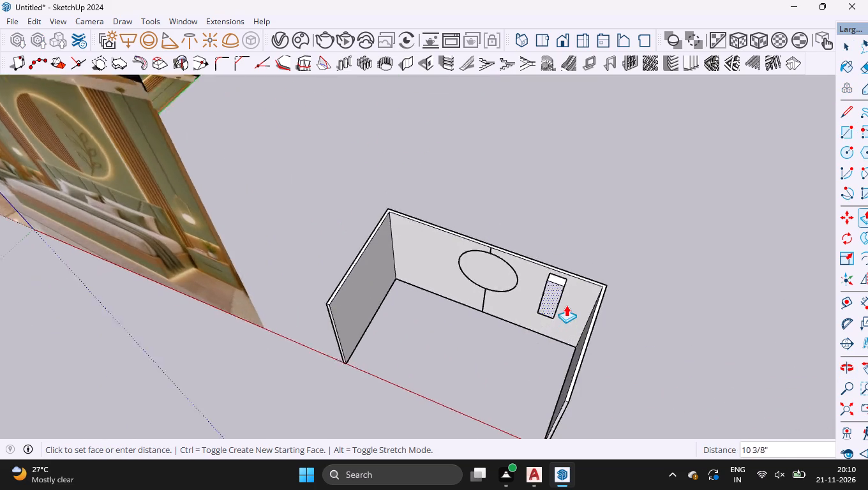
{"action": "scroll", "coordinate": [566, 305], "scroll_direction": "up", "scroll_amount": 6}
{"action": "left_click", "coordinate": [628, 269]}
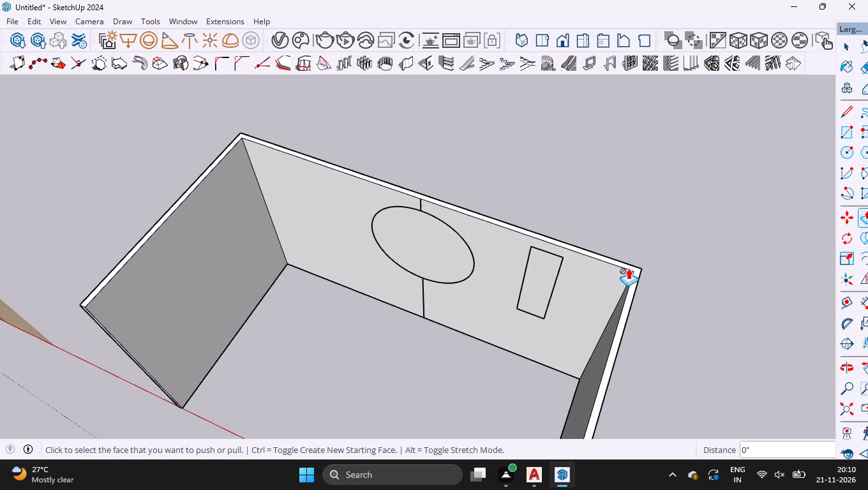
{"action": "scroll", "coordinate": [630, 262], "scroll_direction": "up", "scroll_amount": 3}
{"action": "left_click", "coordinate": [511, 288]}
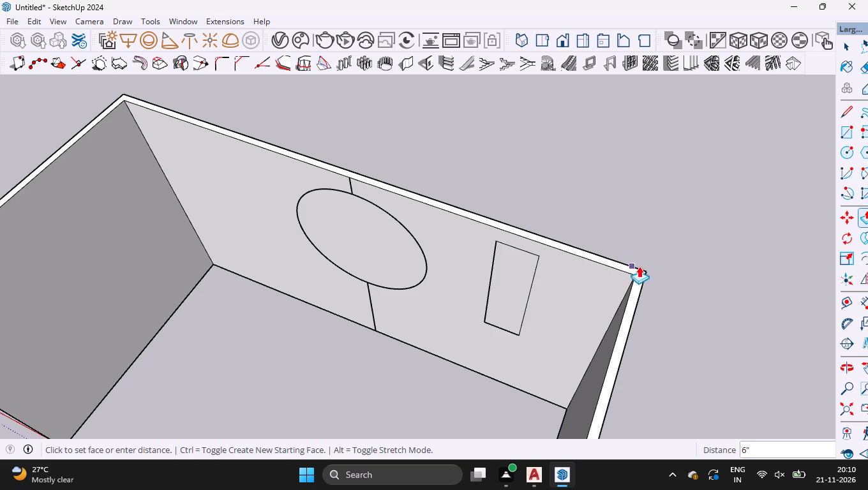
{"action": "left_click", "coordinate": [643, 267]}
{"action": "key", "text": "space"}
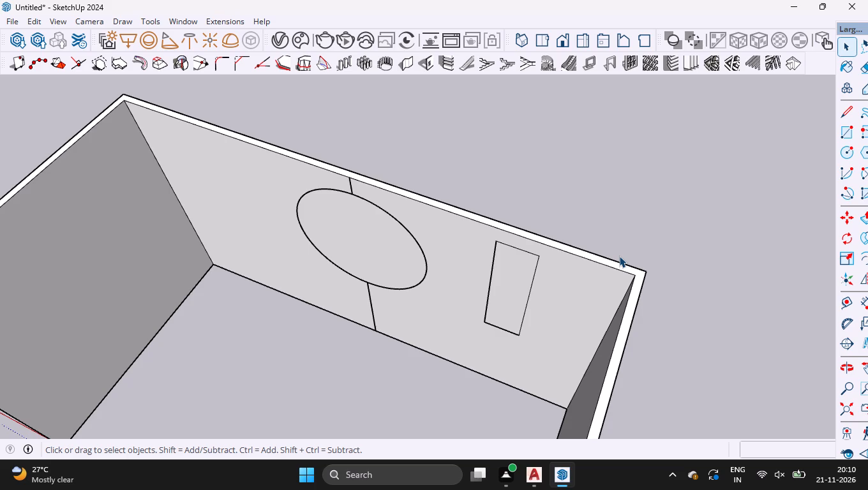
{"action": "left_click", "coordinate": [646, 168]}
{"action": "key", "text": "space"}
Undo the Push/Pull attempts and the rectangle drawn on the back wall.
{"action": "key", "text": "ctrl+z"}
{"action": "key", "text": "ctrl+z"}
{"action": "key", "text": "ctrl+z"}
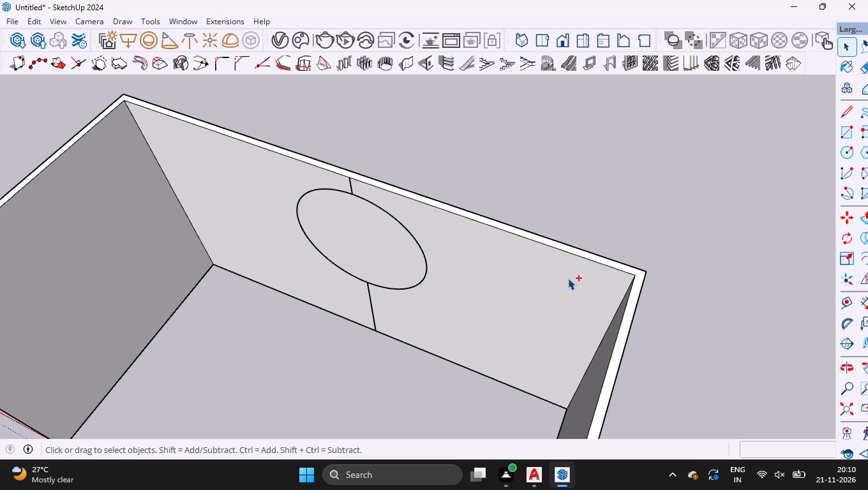
Move the circle and its vertical centre lines into the three-wall group by cutting and pasting them in place.
{"action": "scroll", "coordinate": [615, 240], "scroll_direction": "down", "scroll_amount": 10}
{"action": "middle_click_drag", "start_coordinate": [655, 293], "coordinate": [703, 177]}
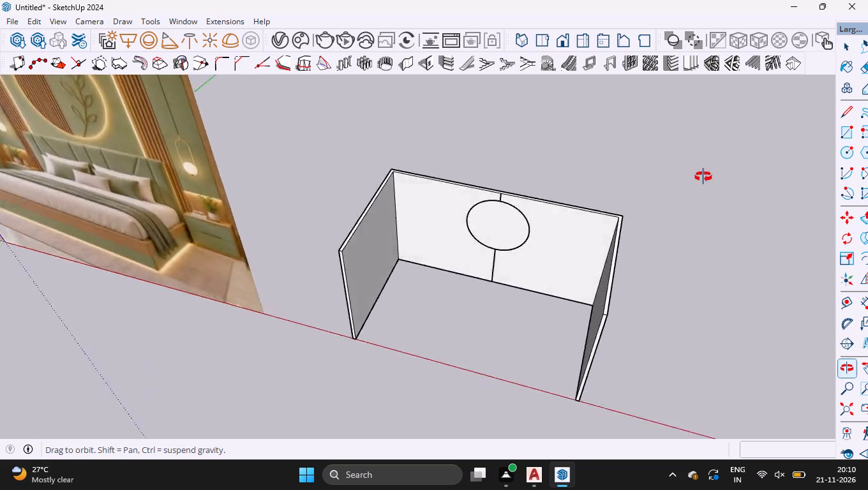
{"action": "middle_click_drag", "start_coordinate": [703, 177], "coordinate": [712, 126]}
{"action": "scroll", "coordinate": [466, 215], "scroll_direction": "up", "scroll_amount": 2}
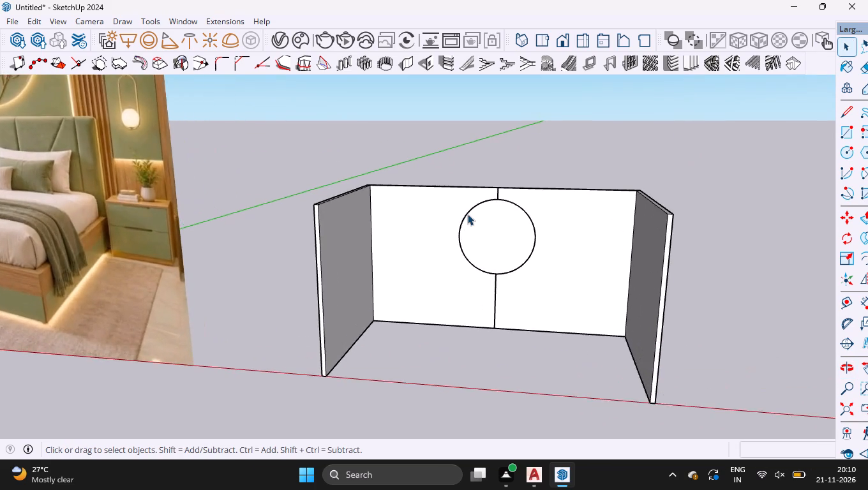
{"action": "scroll", "coordinate": [488, 214], "scroll_direction": "down", "scroll_amount": 4}
{"action": "left_click_drag", "start_coordinate": [458, 170], "coordinate": [550, 322]}
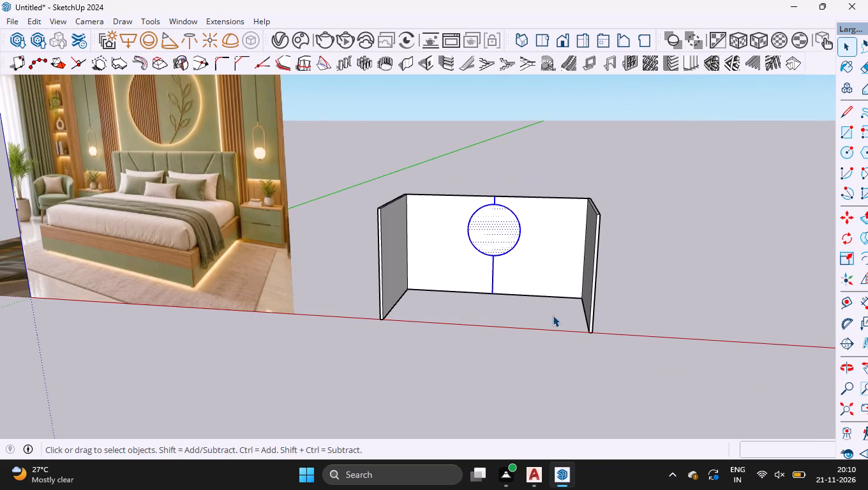
{"action": "key", "text": "ctrl+x"}
{"action": "double_click", "coordinate": [542, 285]}
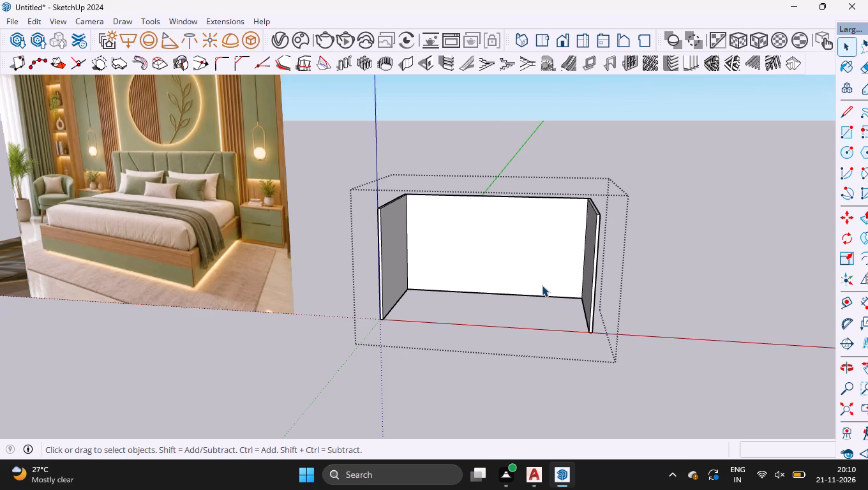
{"action": "left_click", "coordinate": [31, 20]}
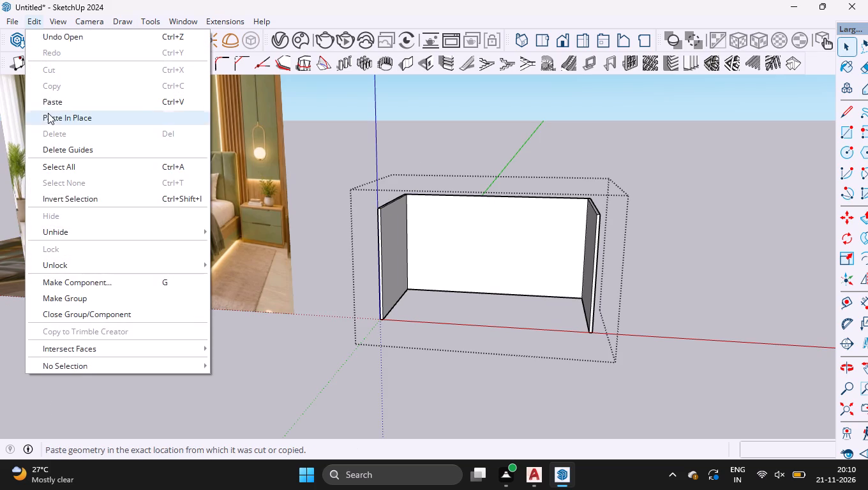
{"action": "left_click", "coordinate": [48, 113]}
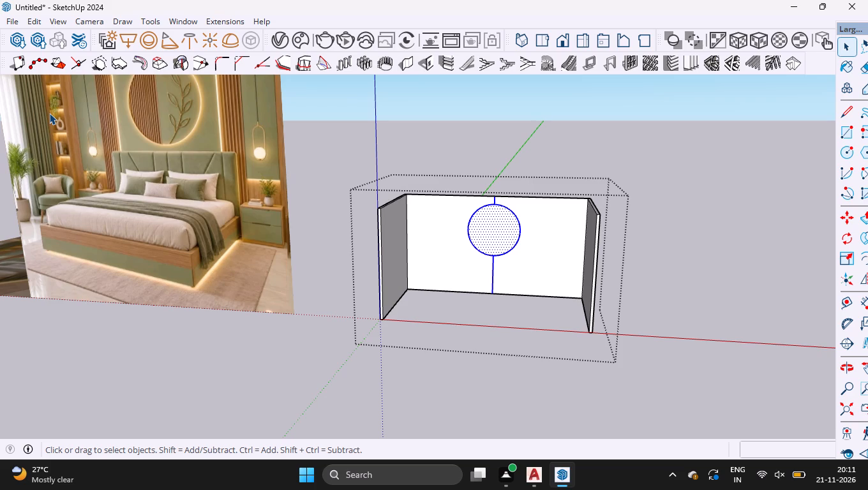
{"action": "left_click", "coordinate": [637, 143]}
Inside the wall group, draw a full-height rectangle about 4' 6" by 20' on the back wall, between the circle and the right side wall.
{"action": "scroll", "coordinate": [585, 249], "scroll_direction": "down", "scroll_amount": 1}
{"action": "middle_click_drag", "start_coordinate": [594, 265], "coordinate": [603, 265]}
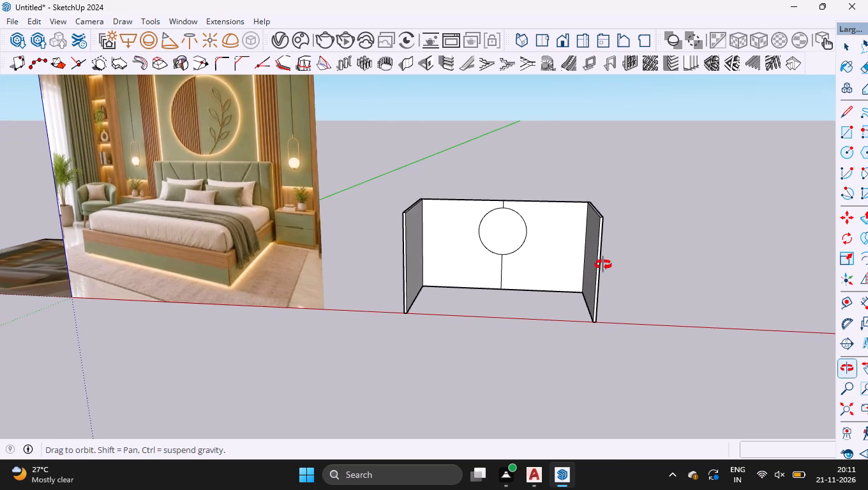
{"action": "middle_click_drag", "start_coordinate": [603, 265], "coordinate": [604, 265]}
{"action": "scroll", "coordinate": [521, 220], "scroll_direction": "down", "scroll_amount": 1}
{"action": "scroll", "coordinate": [514, 190], "scroll_direction": "up", "scroll_amount": 1}
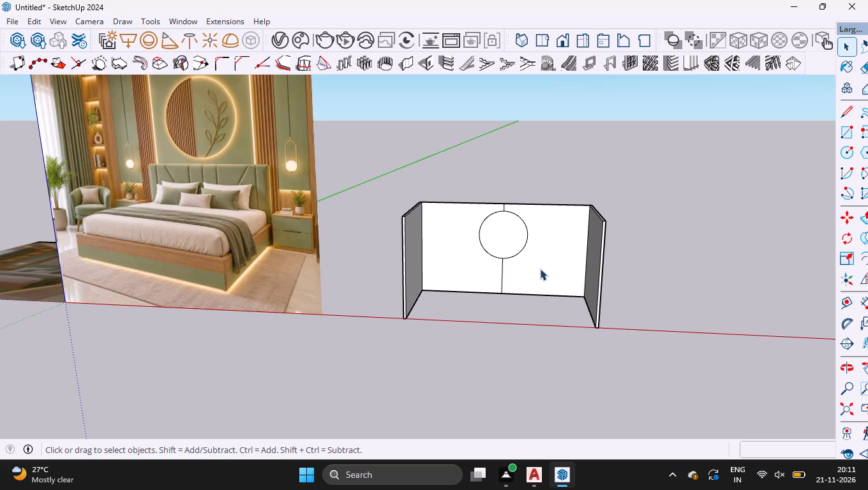
{"action": "key", "text": "l"}
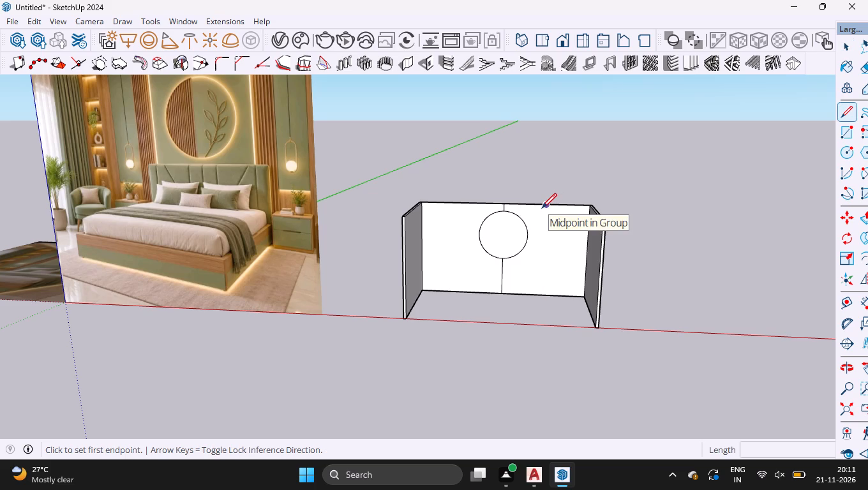
{"action": "key", "text": "space"}
{"action": "double_click", "coordinate": [546, 221]}
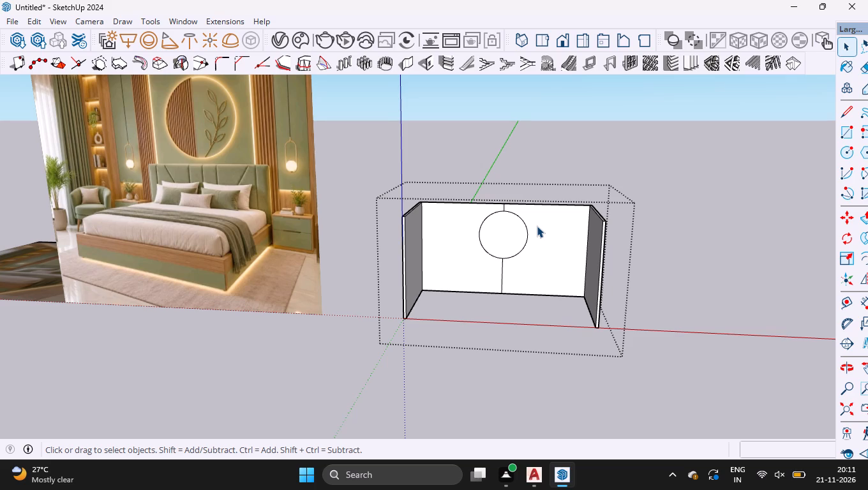
{"action": "key", "text": "l"}
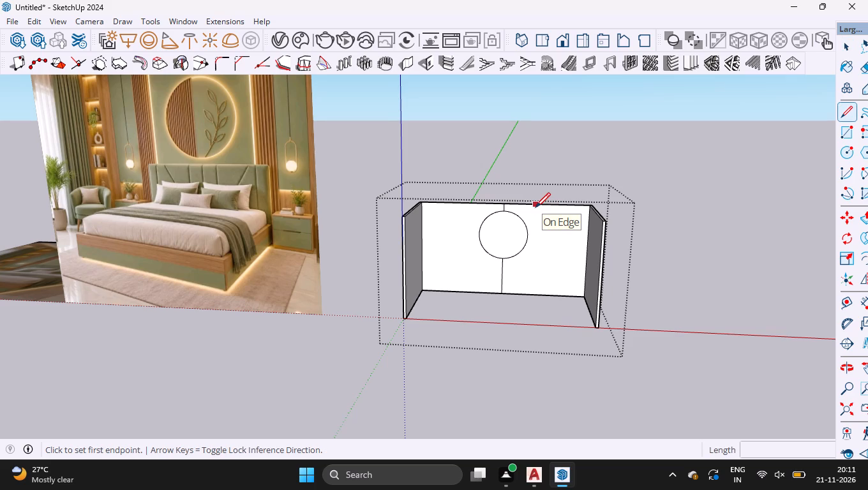
{"action": "key", "text": "r"}
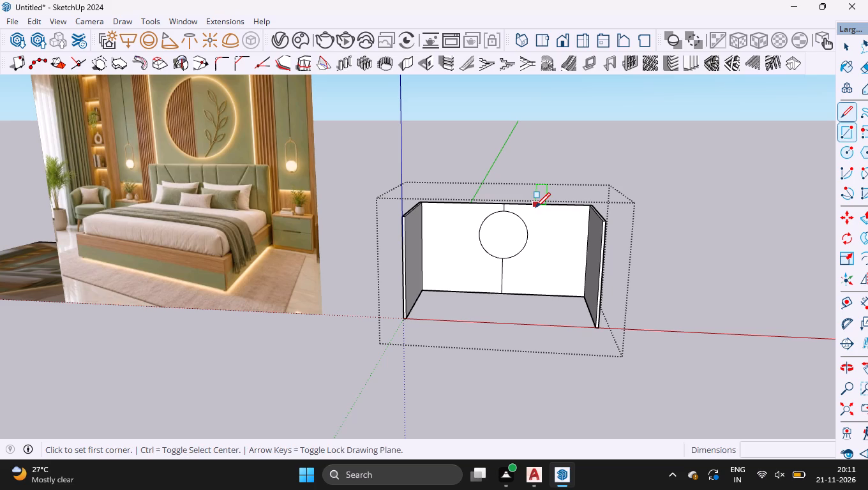
{"action": "left_click", "coordinate": [535, 207]}
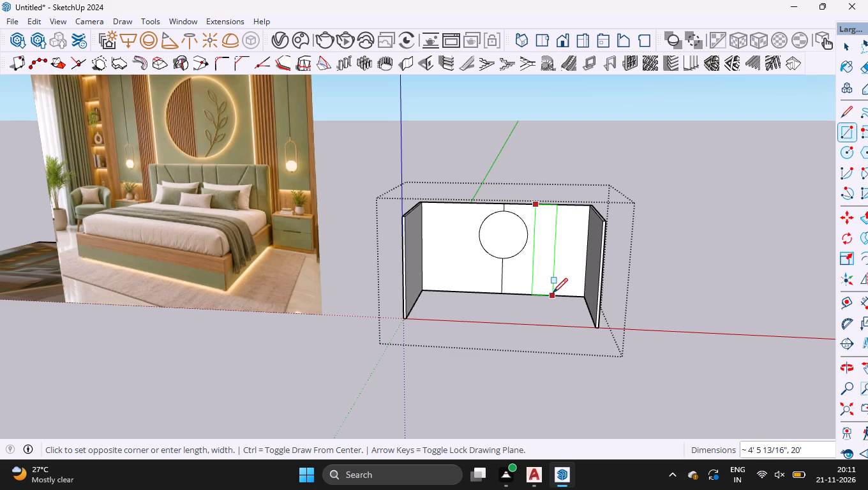
{"action": "left_click", "coordinate": [553, 293]}
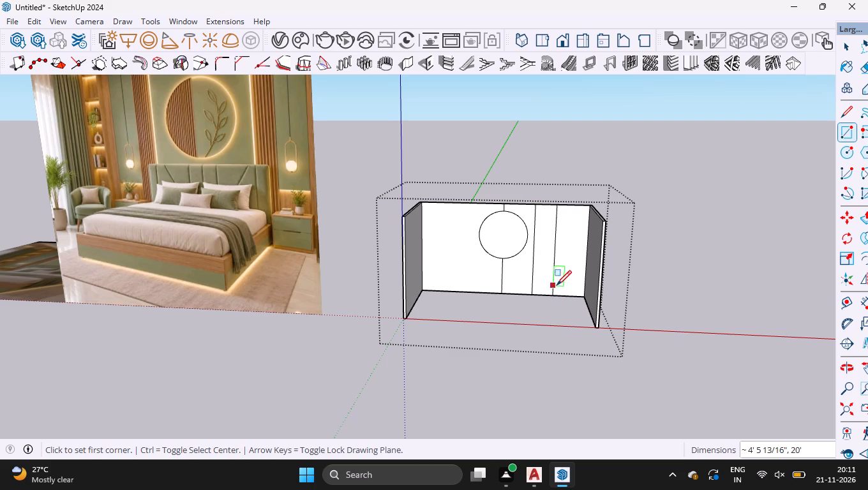
Push the full-height strip beside the circle 3" into the back wall.
{"action": "key", "text": "p"}
{"action": "left_click", "coordinate": [546, 271]}
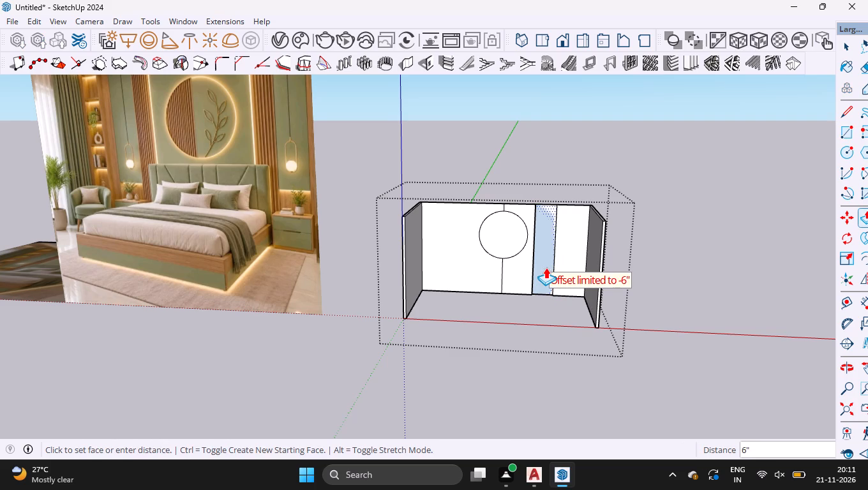
{"action": "type", "text": "3\""}
{"action": "key", "text": "Return"}
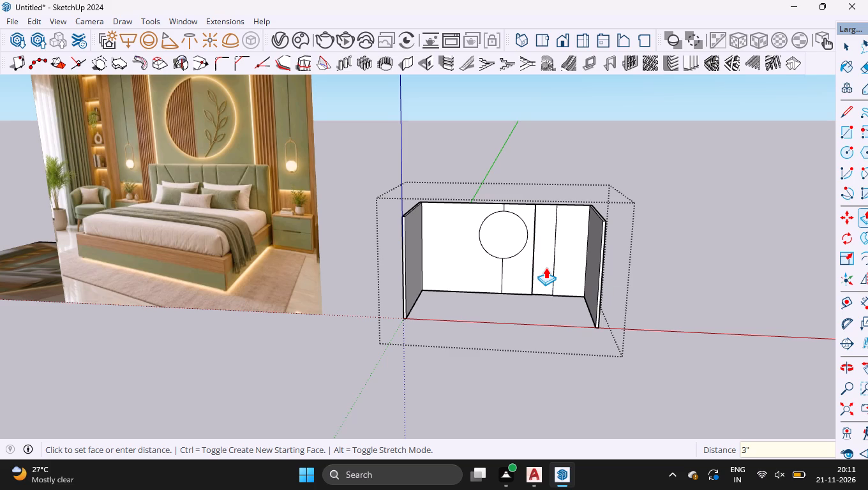
{"action": "key", "text": "space"}
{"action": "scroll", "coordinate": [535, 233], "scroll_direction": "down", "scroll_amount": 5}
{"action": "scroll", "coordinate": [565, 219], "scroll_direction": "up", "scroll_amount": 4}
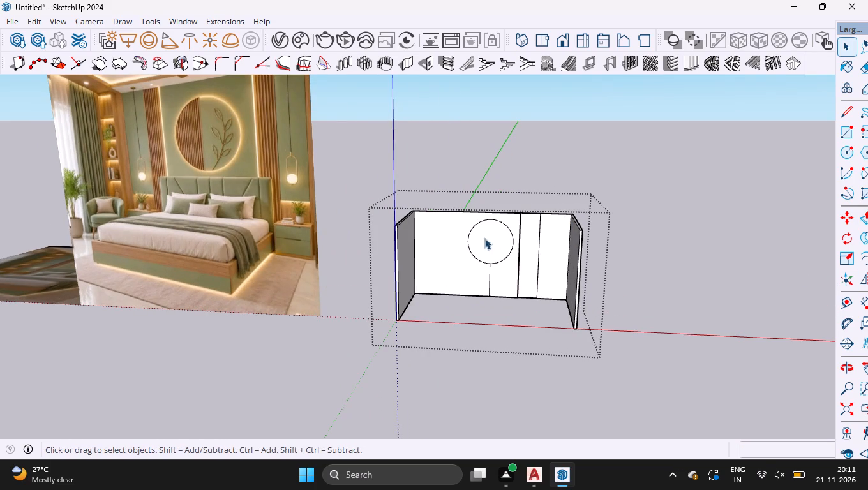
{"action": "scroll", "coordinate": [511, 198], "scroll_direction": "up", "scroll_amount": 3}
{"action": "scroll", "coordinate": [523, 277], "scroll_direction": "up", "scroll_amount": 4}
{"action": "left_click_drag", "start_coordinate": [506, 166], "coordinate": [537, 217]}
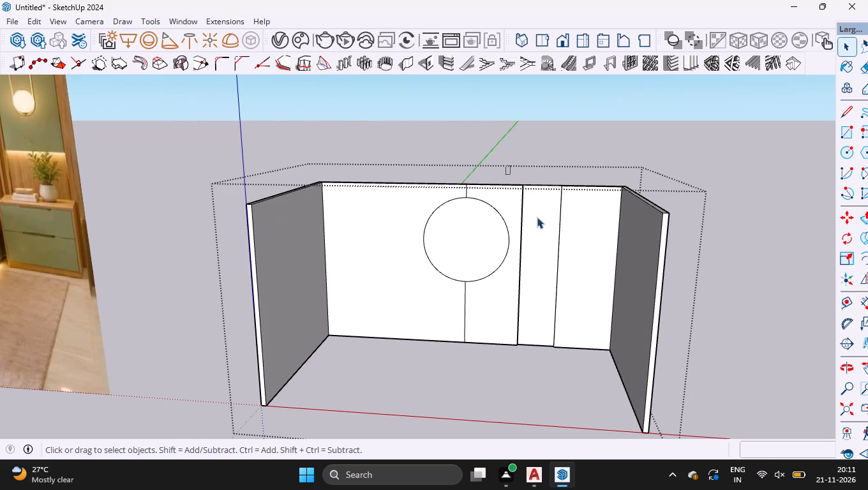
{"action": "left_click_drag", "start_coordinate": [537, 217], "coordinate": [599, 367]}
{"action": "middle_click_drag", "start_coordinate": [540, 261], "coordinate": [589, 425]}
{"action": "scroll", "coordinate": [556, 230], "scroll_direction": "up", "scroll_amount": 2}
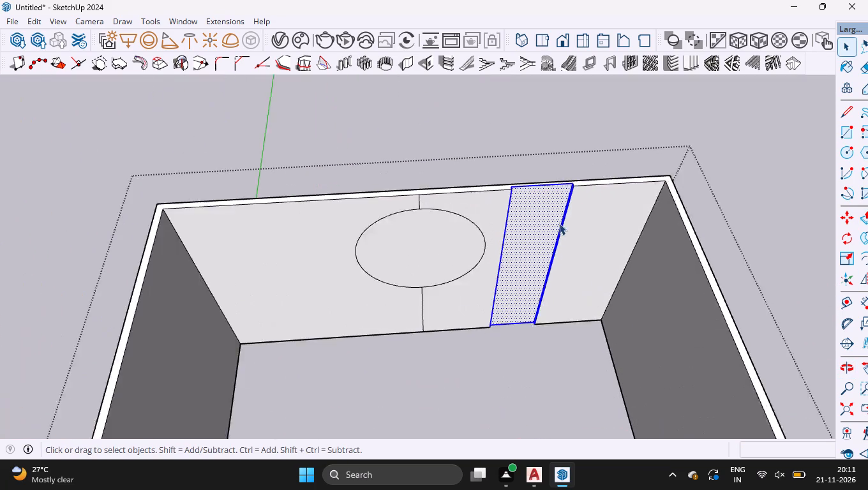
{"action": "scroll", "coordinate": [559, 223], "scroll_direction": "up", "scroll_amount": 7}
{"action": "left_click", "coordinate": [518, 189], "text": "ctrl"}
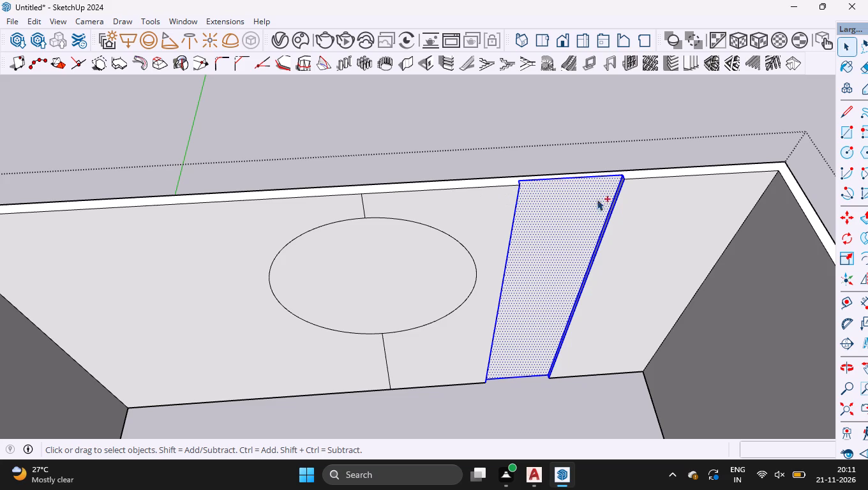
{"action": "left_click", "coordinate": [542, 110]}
Mirror a copy of the recessed strip's two long front edges about the circle's vertical centre line with Flip, moving the plane about 8' 10 1/2".
{"action": "double_click", "coordinate": [508, 255]}
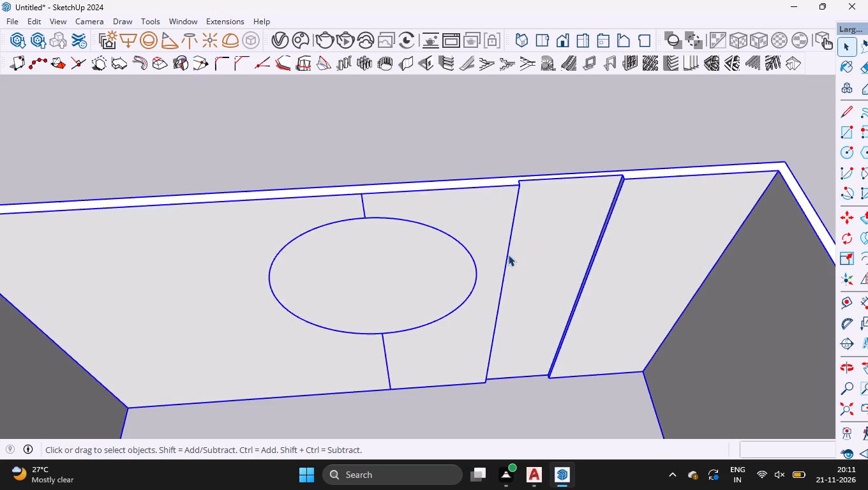
{"action": "left_click", "coordinate": [508, 255]}
{"action": "left_click", "coordinate": [509, 253]}
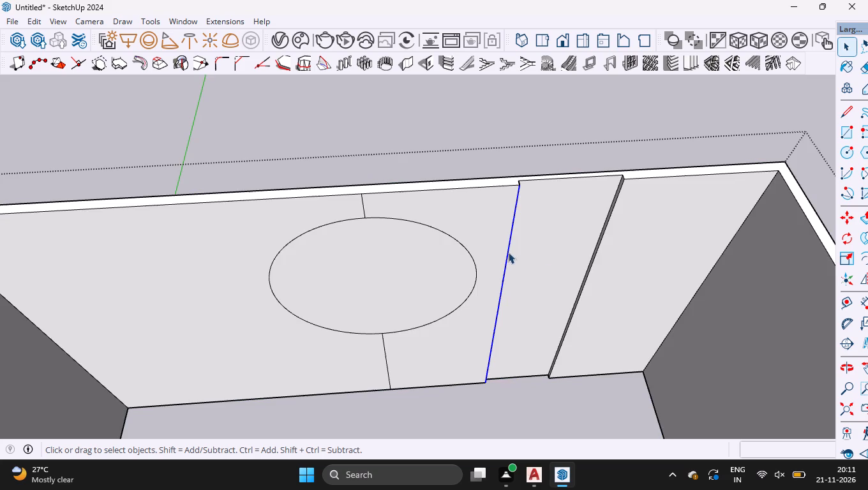
{"action": "left_click", "coordinate": [603, 237], "text": "ctrl"}
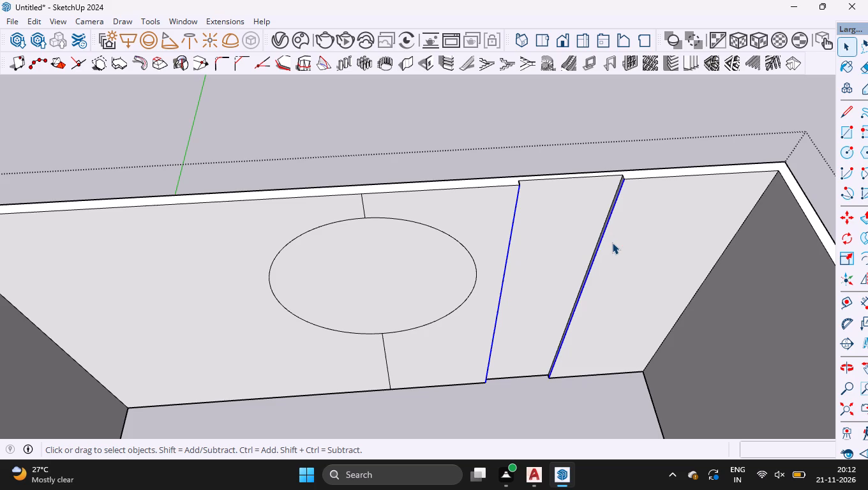
{"action": "left_click", "coordinate": [866, 278]}
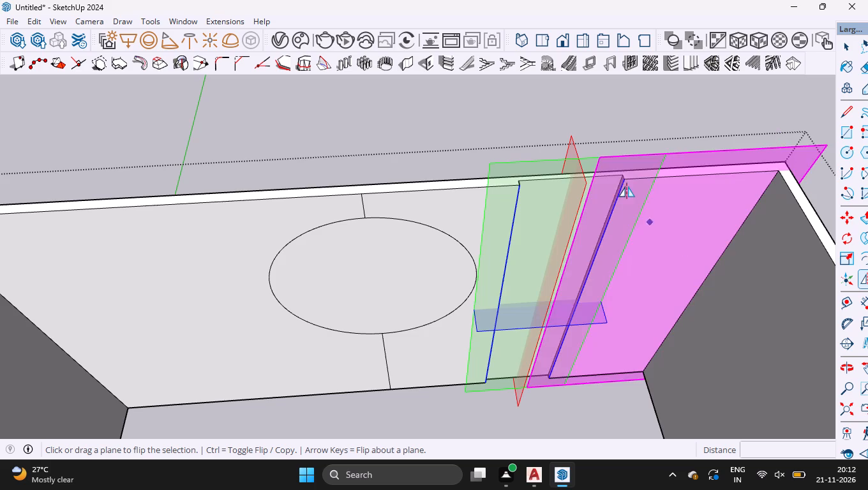
{"action": "left_click_drag", "start_coordinate": [584, 182], "coordinate": [368, 187]}
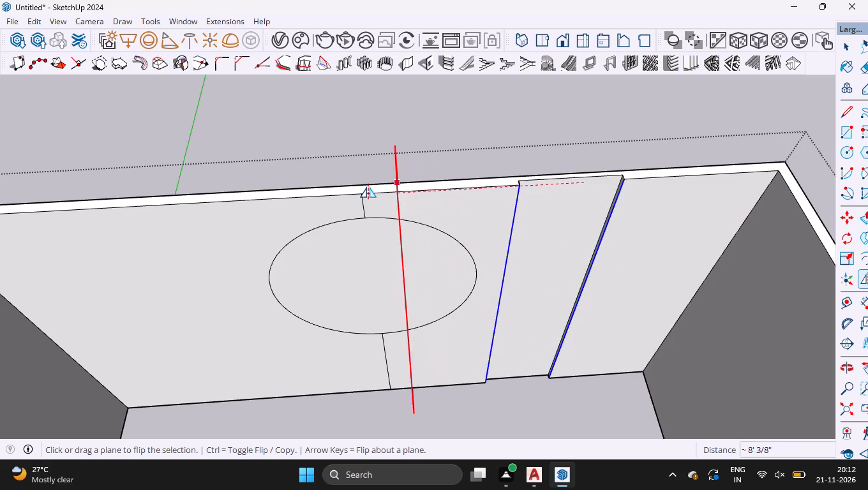
{"action": "left_click_drag", "start_coordinate": [368, 187], "coordinate": [357, 194]}
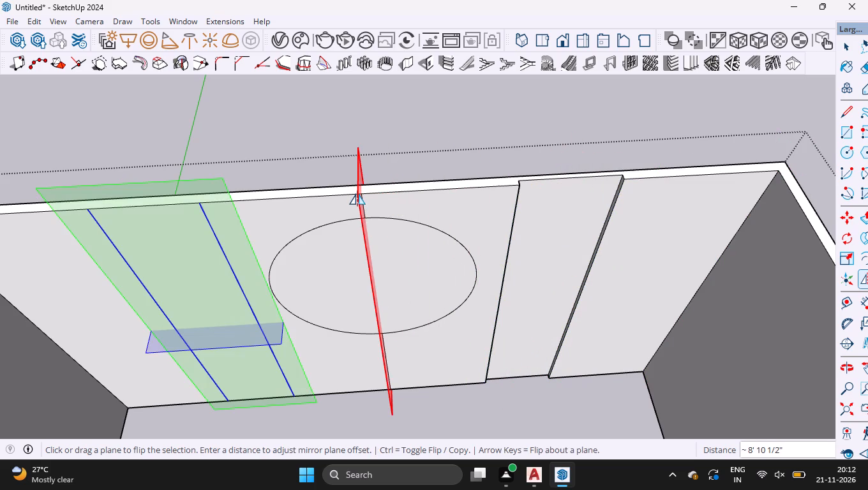
{"action": "key", "text": "space"}
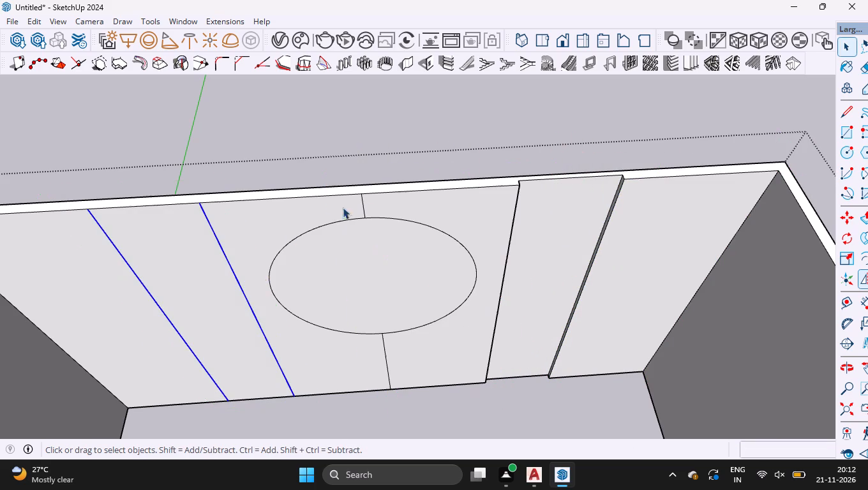
Push the mirrored strip on the circle's left side 3" into the back wall.
{"action": "key", "text": "p"}
{"action": "left_click", "coordinate": [168, 274]}
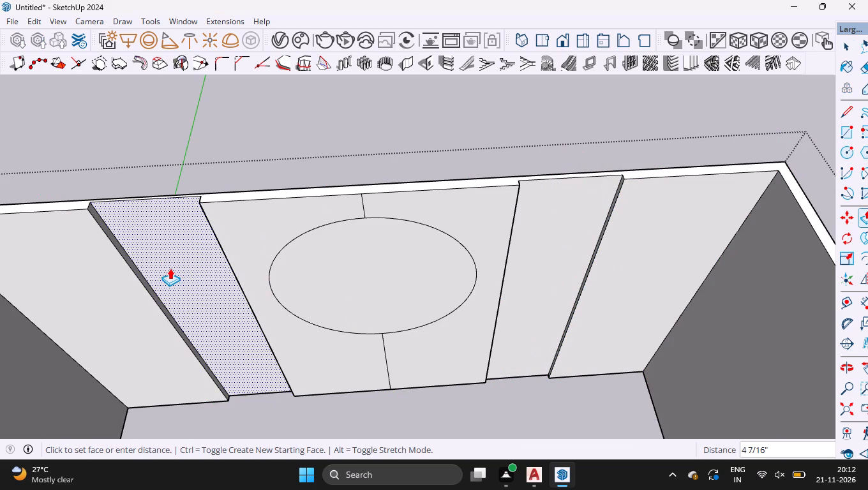
{"action": "type", "text": "3\""}
{"action": "key", "text": "Return"}
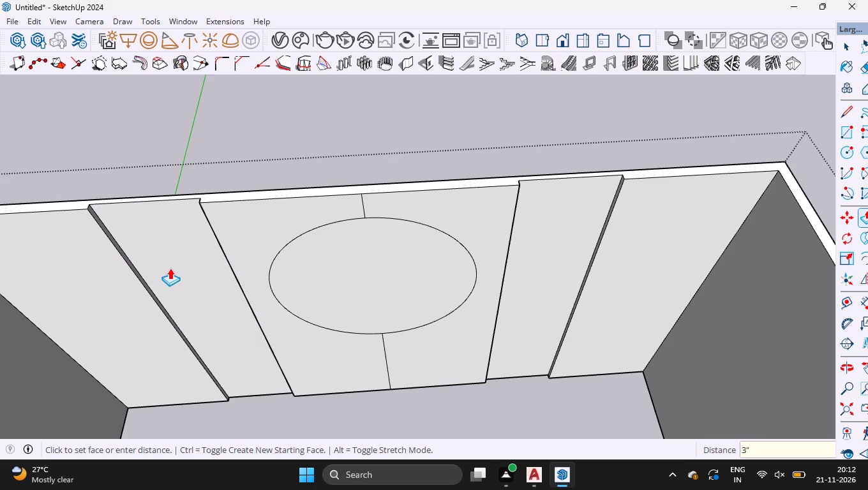
{"action": "key", "text": "space"}
Recess the circular face into the back wall with Push/Pull, repeating the 3" depth and pushing it a further 2".
{"action": "scroll", "coordinate": [323, 174], "scroll_direction": "down", "scroll_amount": 2}
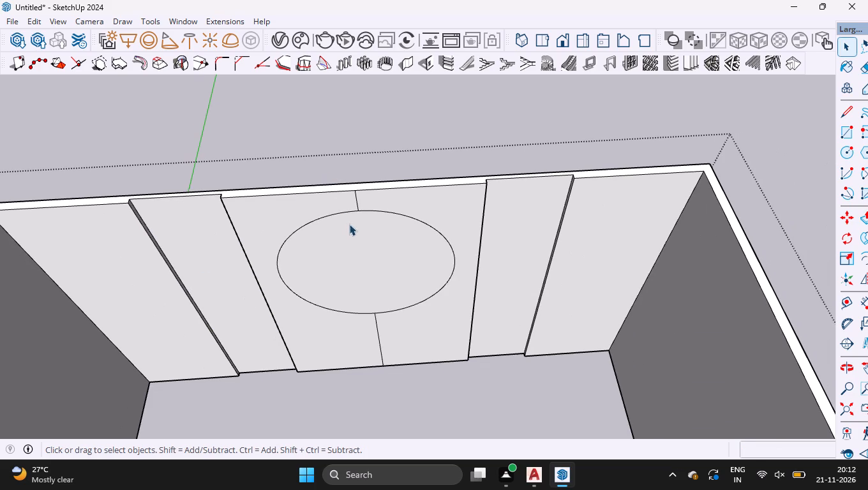
{"action": "key", "text": "p"}
{"action": "double_click", "coordinate": [375, 274]}
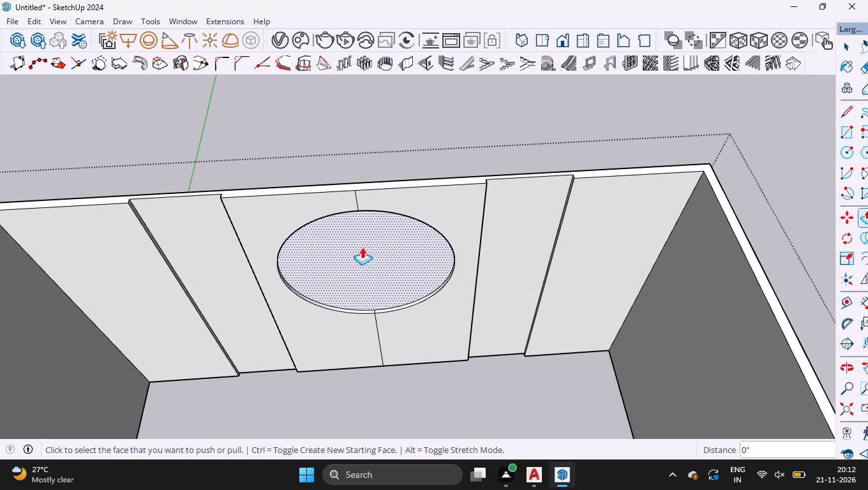
{"action": "left_click", "coordinate": [371, 275]}
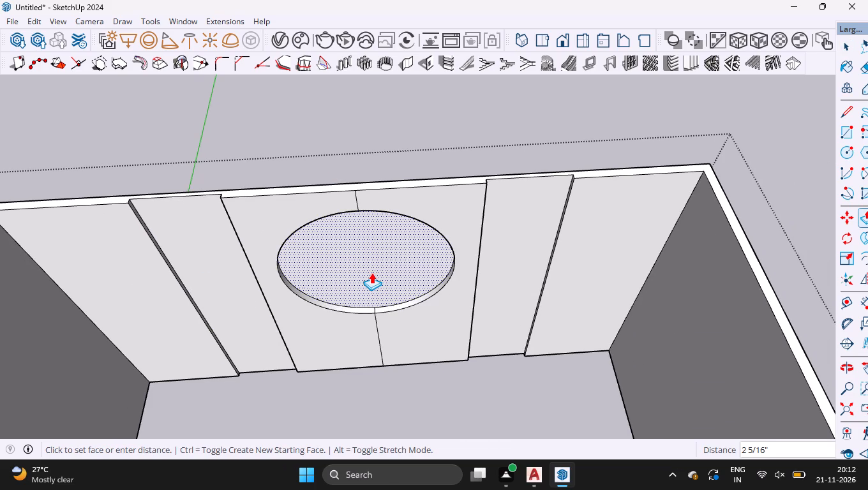
{"action": "type", "text": "2\""}
{"action": "key", "text": "Return"}
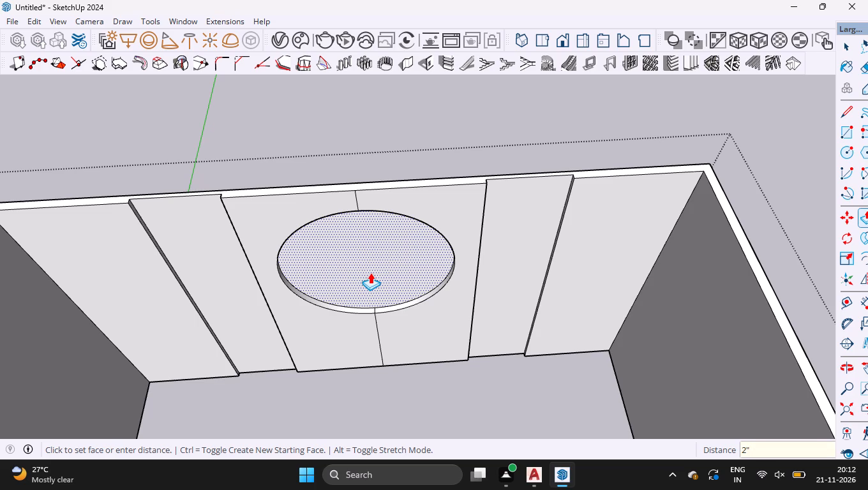
{"action": "key", "text": "space"}
Delete the short seam edges crossing the circular recess's rim at its bottom and top, where the vertical centre line meets it.
{"action": "left_click_drag", "start_coordinate": [364, 290], "coordinate": [389, 330]}
{"action": "key", "text": "Delete"}
{"action": "middle_click_drag", "start_coordinate": [362, 258], "coordinate": [326, 0]}
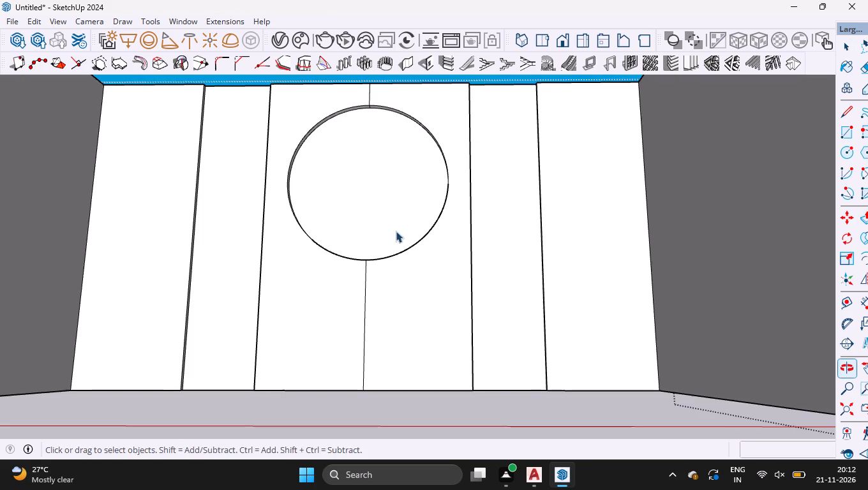
{"action": "middle_click_drag", "start_coordinate": [384, 184], "coordinate": [376, 122]}
{"action": "scroll", "coordinate": [375, 121], "scroll_direction": "up", "scroll_amount": 1}
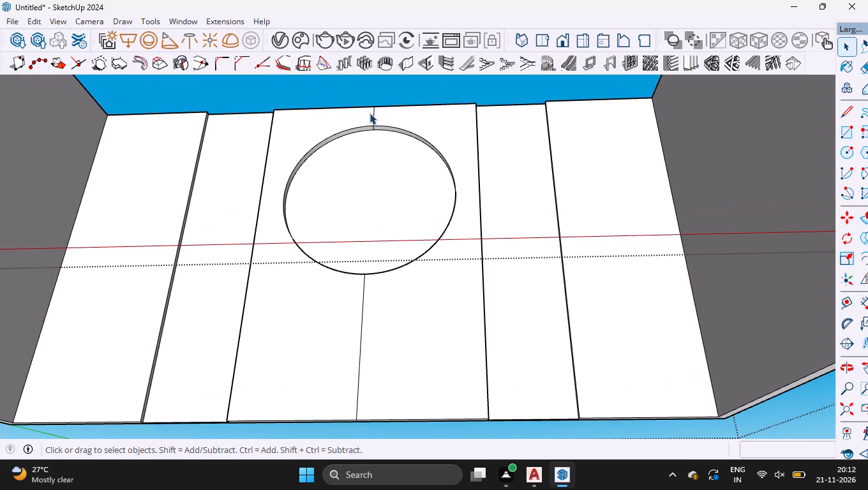
{"action": "left_click_drag", "start_coordinate": [358, 120], "coordinate": [398, 162]}
{"action": "key", "text": "Delete"}
Close the wall group, create a new empty group, and draw a floor rectangle about 20' by 36' 8 3/4" across the walls' underside.
{"action": "middle_click_drag", "start_coordinate": [313, 149], "coordinate": [352, 332]}
{"action": "scroll", "coordinate": [343, 205], "scroll_direction": "down", "scroll_amount": 5}
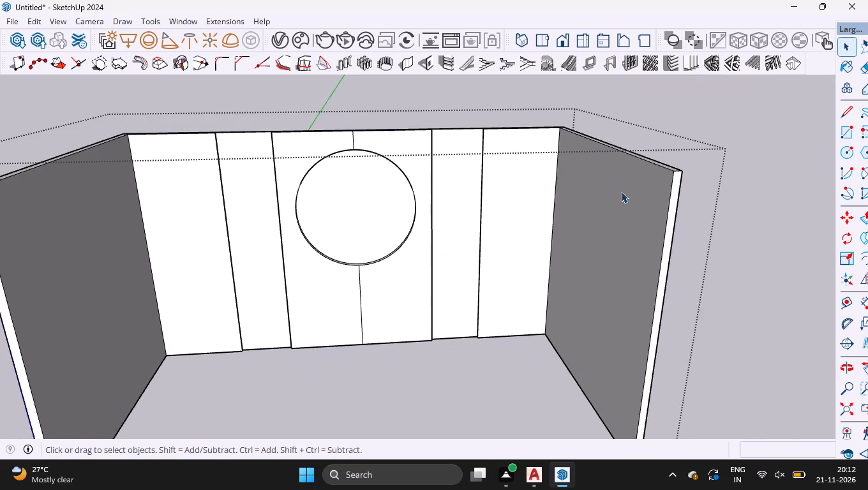
{"action": "middle_click_drag", "start_coordinate": [437, 166], "coordinate": [456, 265]}
{"action": "left_click", "coordinate": [747, 124]}
{"action": "scroll", "coordinate": [616, 210], "scroll_direction": "down", "scroll_amount": 3}
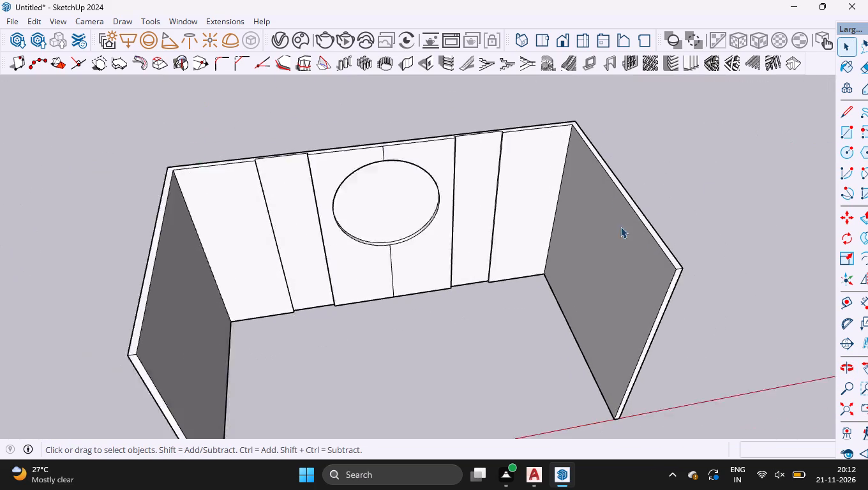
{"action": "scroll", "coordinate": [620, 226], "scroll_direction": "down", "scroll_amount": 2}
{"action": "middle_click_drag", "start_coordinate": [677, 320], "coordinate": [518, 97]}
{"action": "middle_click_drag", "start_coordinate": [619, 362], "coordinate": [543, 121]}
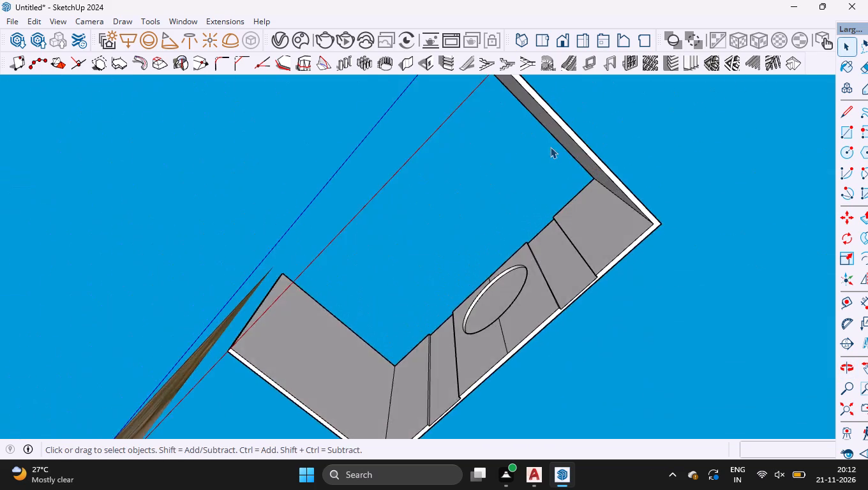
{"action": "scroll", "coordinate": [554, 167], "scroll_direction": "down", "scroll_amount": 5}
{"action": "right_click", "coordinate": [572, 353]}
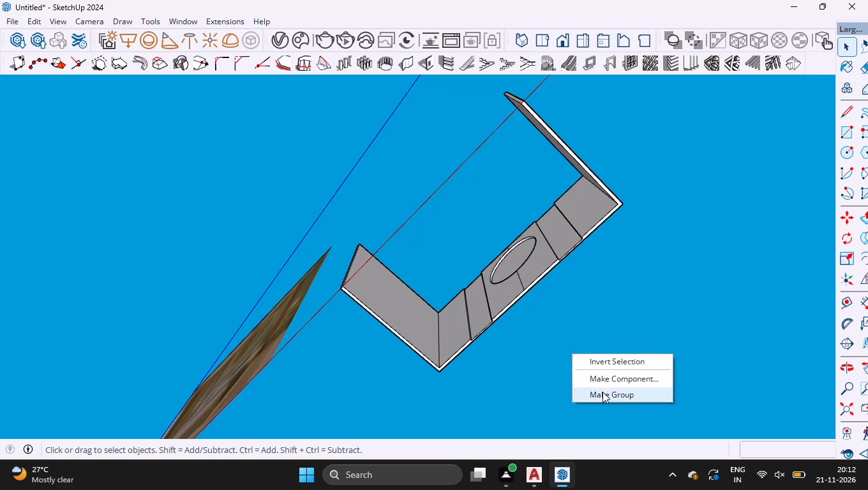
{"action": "left_click", "coordinate": [602, 392]}
{"action": "key", "text": "r"}
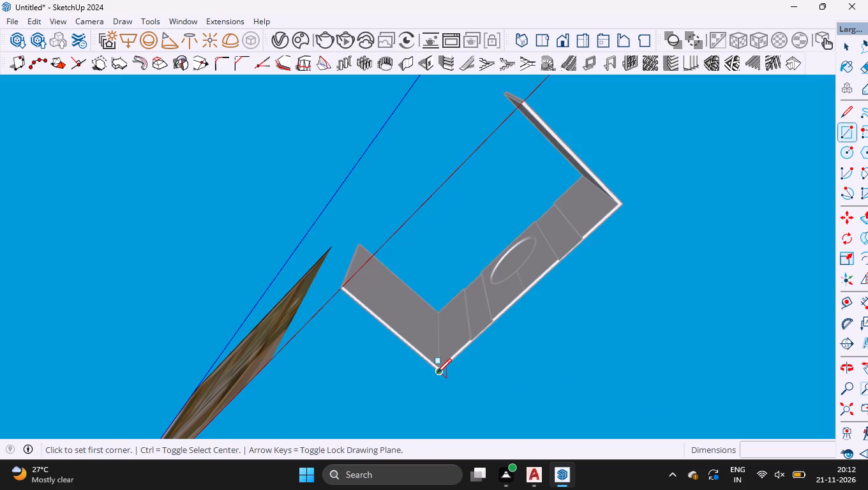
{"action": "left_click", "coordinate": [437, 373]}
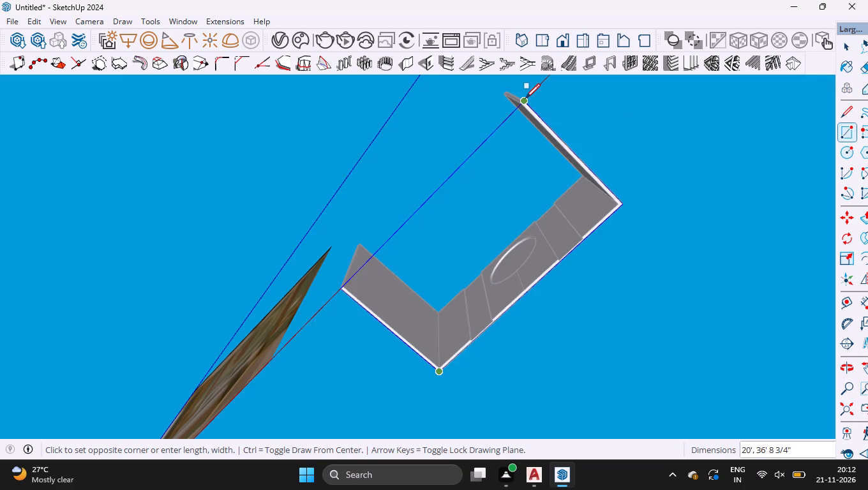
{"action": "left_click", "coordinate": [525, 98]}
Extrude the floor rectangle 6" downward with Push/Pull and close its group.
{"action": "key", "text": "p"}
{"action": "left_click", "coordinate": [531, 153]}
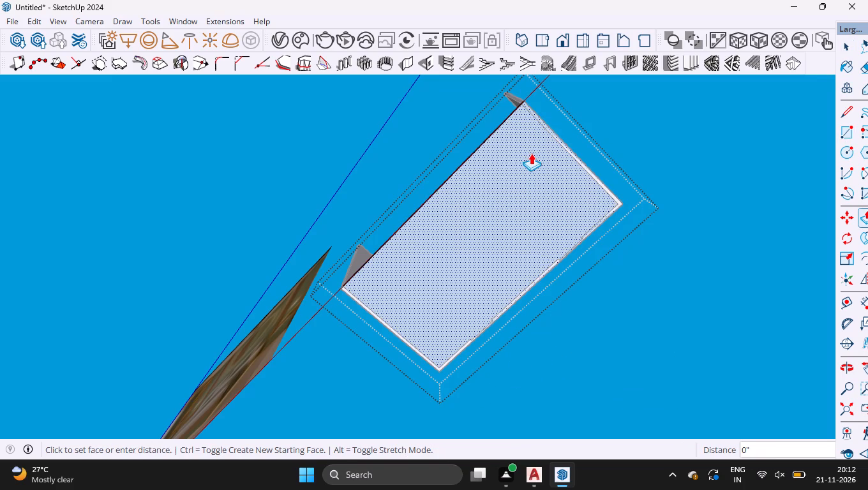
{"action": "type", "text": "6\""}
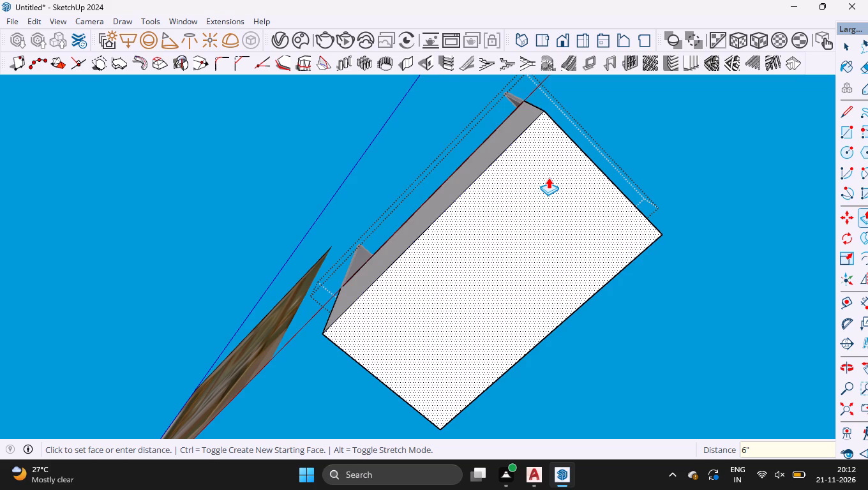
{"action": "key", "text": "Return"}
{"action": "key", "text": "space"}
{"action": "scroll", "coordinate": [549, 181], "scroll_direction": "down", "scroll_amount": 2}
{"action": "middle_click_drag", "start_coordinate": [470, 168], "coordinate": [618, 412]}
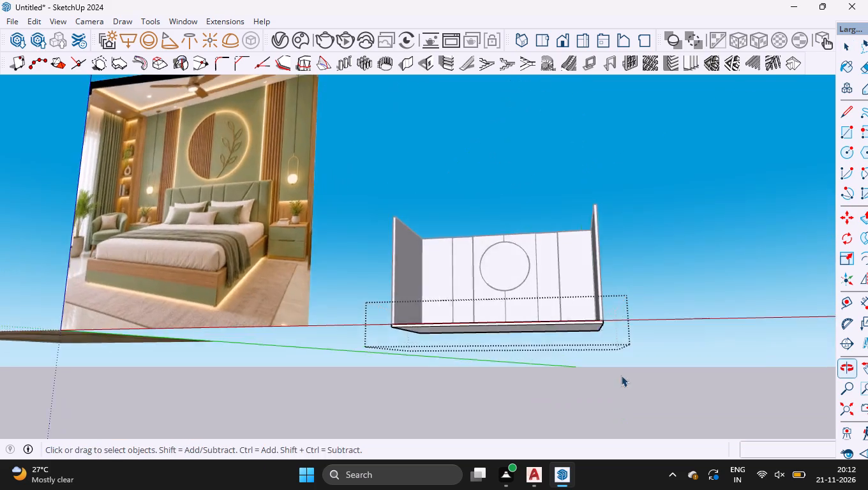
{"action": "middle_click_drag", "start_coordinate": [501, 183], "coordinate": [548, 309]}
{"action": "left_click", "coordinate": [675, 280]}
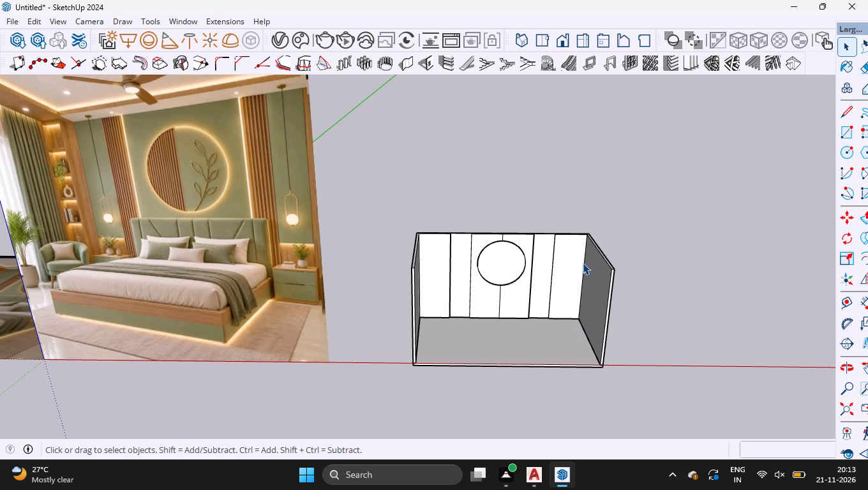
Open the wall group and group the circular recess's thin rim face together with its edges.
{"action": "scroll", "coordinate": [539, 260], "scroll_direction": "up", "scroll_amount": 20}
{"action": "scroll", "coordinate": [539, 260], "scroll_direction": "up", "scroll_amount": 2}
{"action": "scroll", "coordinate": [587, 373], "scroll_direction": "up", "scroll_amount": 5}
{"action": "scroll", "coordinate": [537, 309], "scroll_direction": "up", "scroll_amount": 6}
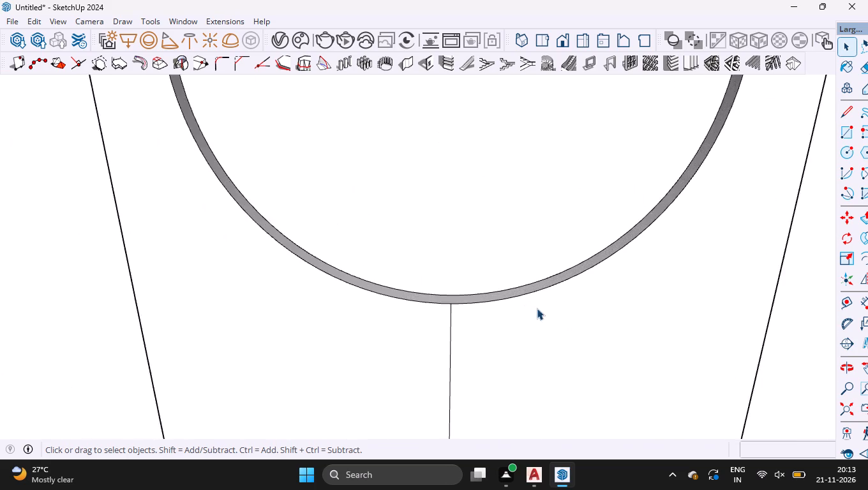
{"action": "scroll", "coordinate": [513, 302], "scroll_direction": "up", "scroll_amount": 5}
{"action": "middle_click_drag", "start_coordinate": [510, 302], "coordinate": [513, 363]}
{"action": "scroll", "coordinate": [477, 274], "scroll_direction": "up", "scroll_amount": 5}
{"action": "double_click", "coordinate": [475, 298]}
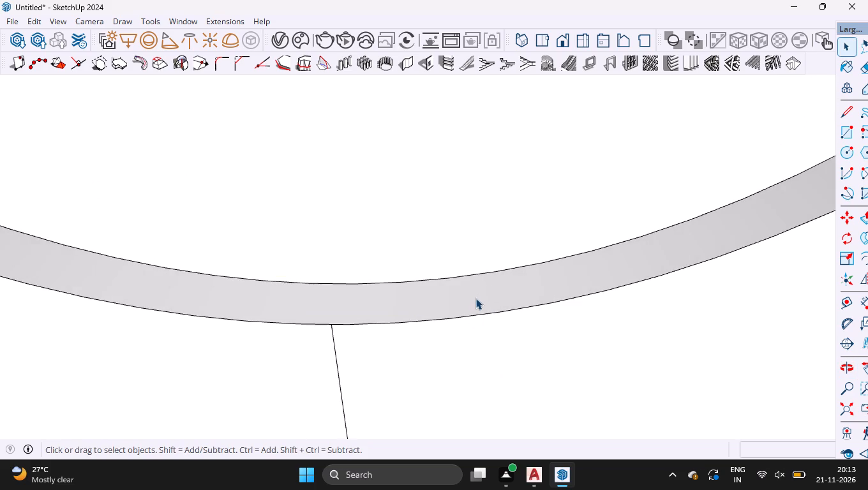
{"action": "double_click", "coordinate": [472, 295]}
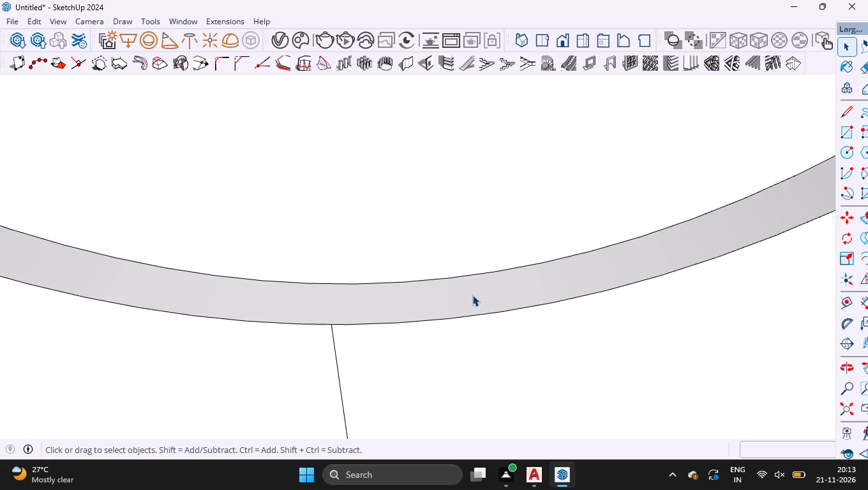
{"action": "right_click", "coordinate": [472, 294]}
{"action": "left_click", "coordinate": [557, 123]}
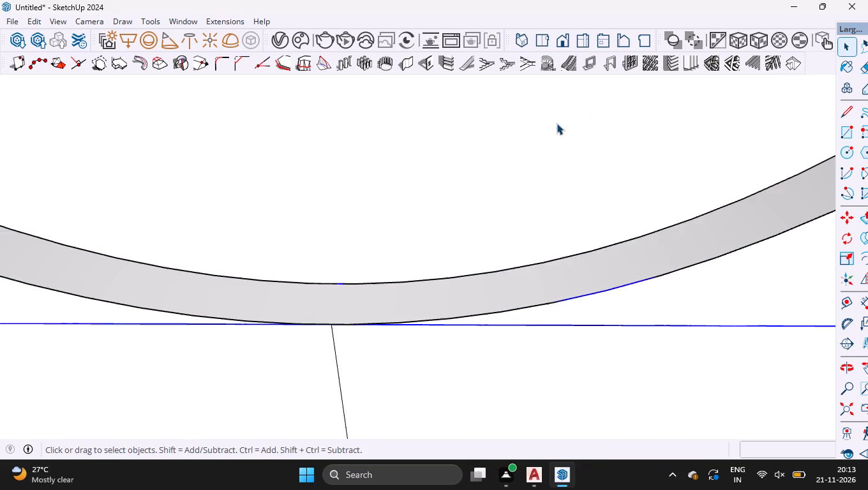
Convert the grouped rim of the circular recess into a V-Ray Mesh Light and close the wall group.
{"action": "scroll", "coordinate": [500, 249], "scroll_direction": "down", "scroll_amount": 3}
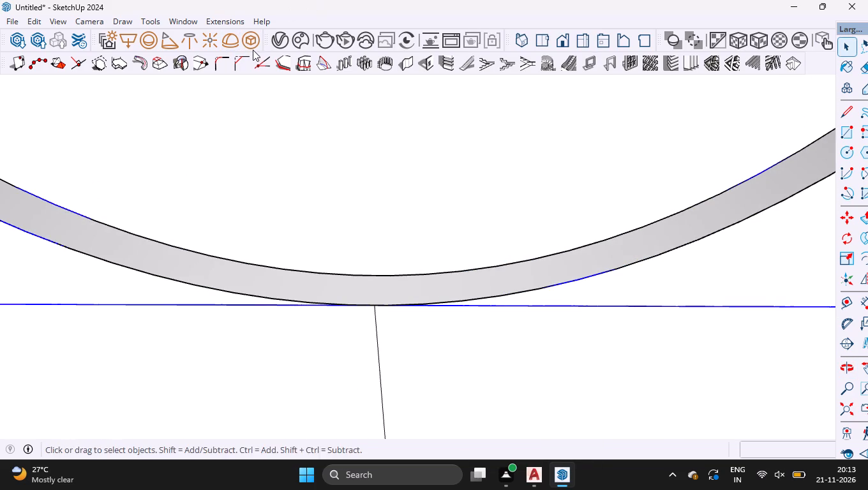
{"action": "left_click", "coordinate": [253, 49]}
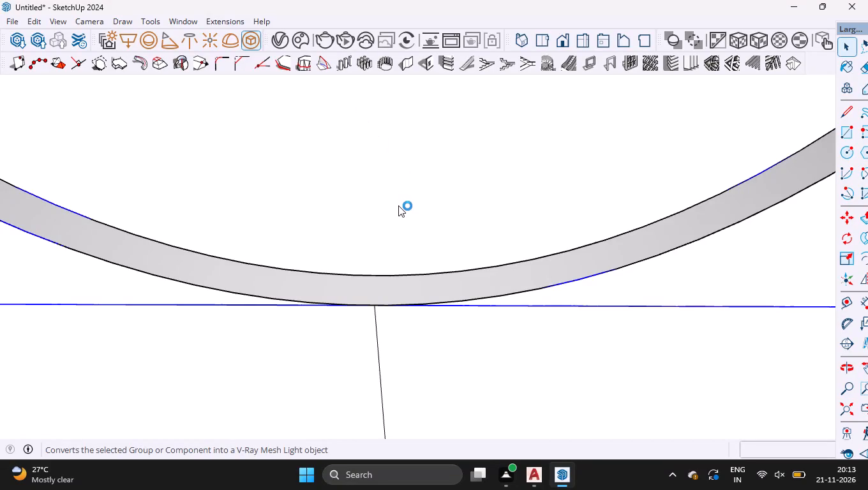
{"action": "scroll", "coordinate": [398, 211], "scroll_direction": "down", "scroll_amount": 8}
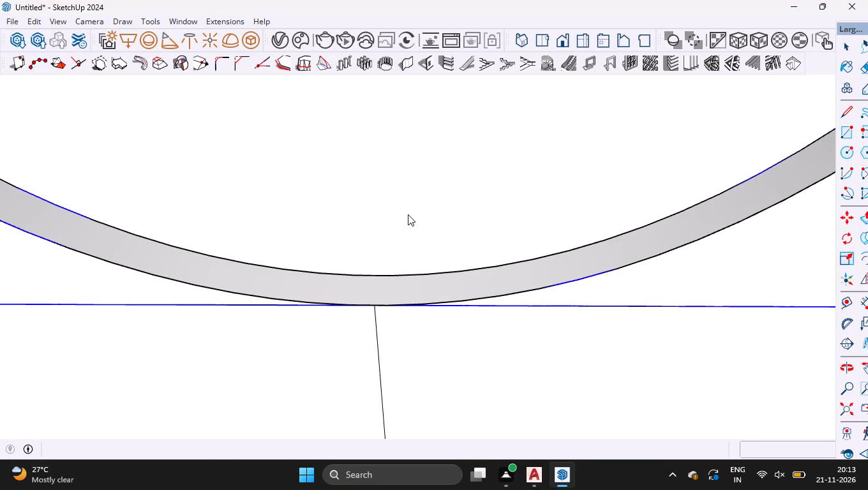
{"action": "scroll", "coordinate": [410, 214], "scroll_direction": "down", "scroll_amount": 18}
{"action": "scroll", "coordinate": [430, 228], "scroll_direction": "down", "scroll_amount": 8}
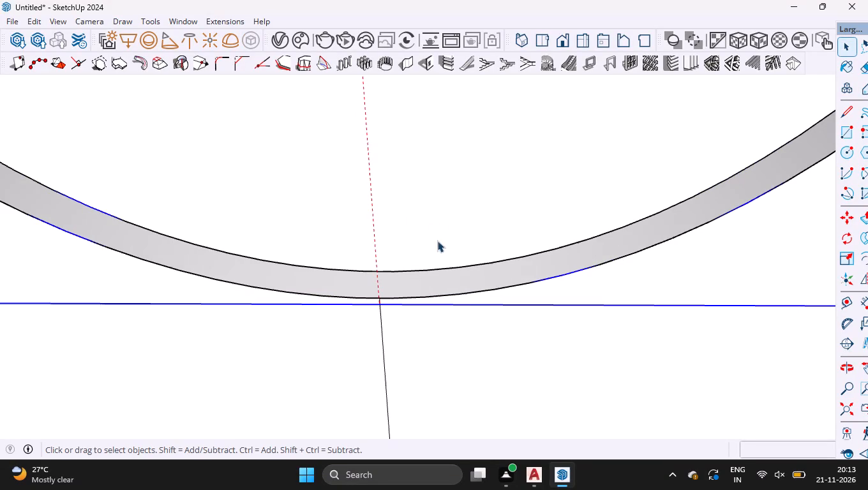
{"action": "scroll", "coordinate": [437, 241], "scroll_direction": "down", "scroll_amount": 20}
{"action": "scroll", "coordinate": [437, 241], "scroll_direction": "down", "scroll_amount": 5}
{"action": "middle_click_drag", "start_coordinate": [480, 176], "coordinate": [481, 156]}
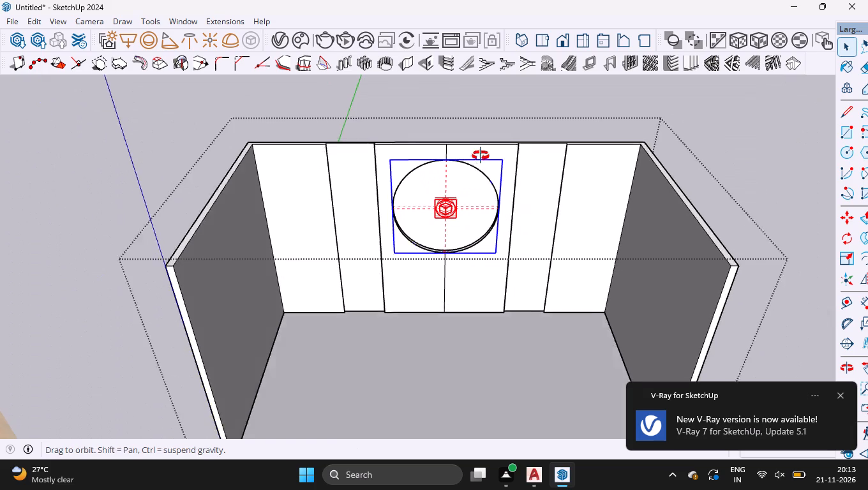
{"action": "middle_click_drag", "start_coordinate": [481, 156], "coordinate": [479, 111]}
{"action": "left_click", "coordinate": [737, 125]}
Frame the headboard wall and set the SunLight intensity to 0 in the V-Ray Asset Editor.
{"action": "scroll", "coordinate": [464, 188], "scroll_direction": "up", "scroll_amount": 4}
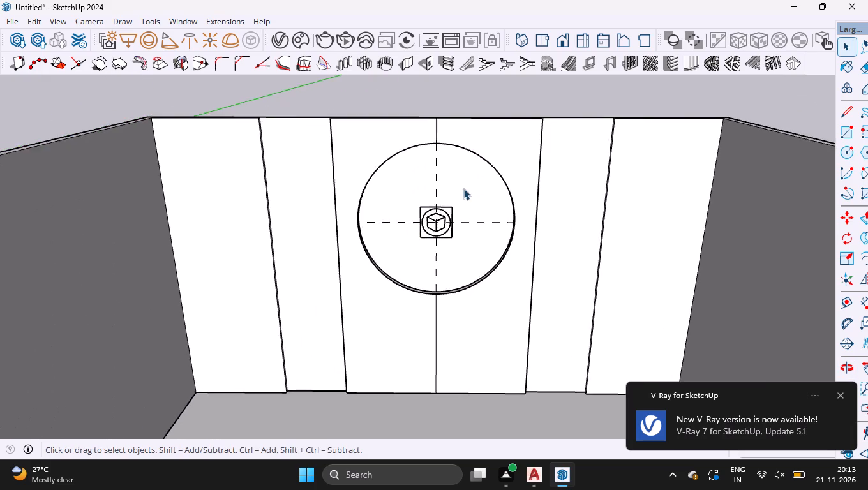
{"action": "scroll", "coordinate": [442, 149], "scroll_direction": "up", "scroll_amount": 3}
{"action": "middle_click_drag", "start_coordinate": [470, 332], "coordinate": [468, 272]}
{"action": "left_click", "coordinate": [282, 43]}
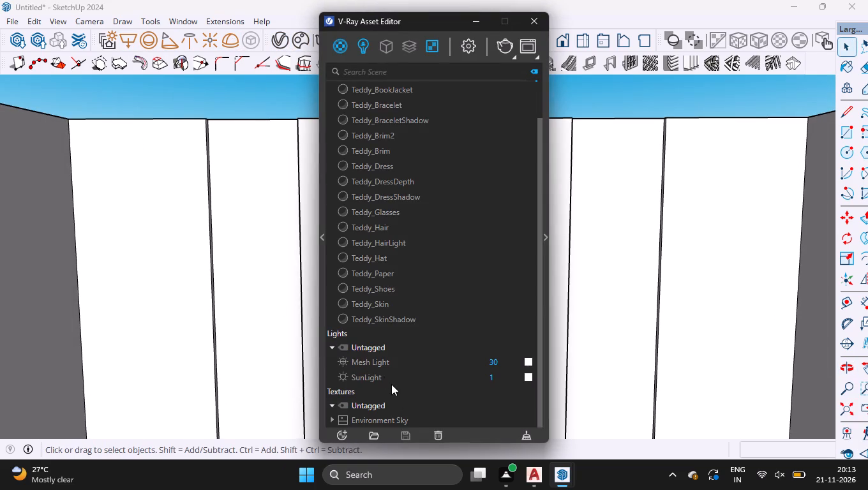
{"action": "left_click_drag", "start_coordinate": [502, 377], "coordinate": [461, 377]}
{"action": "key", "text": "0"}
{"action": "key", "text": "Return"}
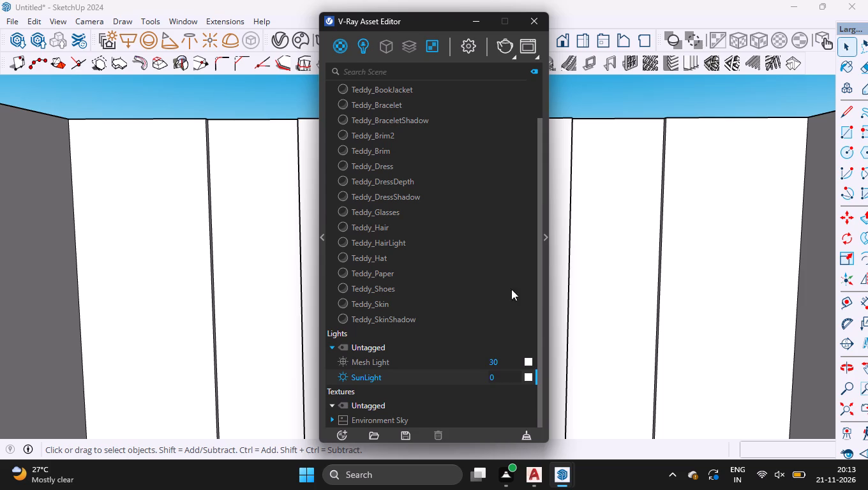
Move the Asset Editor aside and run a V-Ray interactive render of the headboard wall to check the mesh light's glow.
{"action": "left_click_drag", "start_coordinate": [394, 24], "coordinate": [387, 20]}
{"action": "left_click_drag", "start_coordinate": [387, 20], "coordinate": [70, 38]}
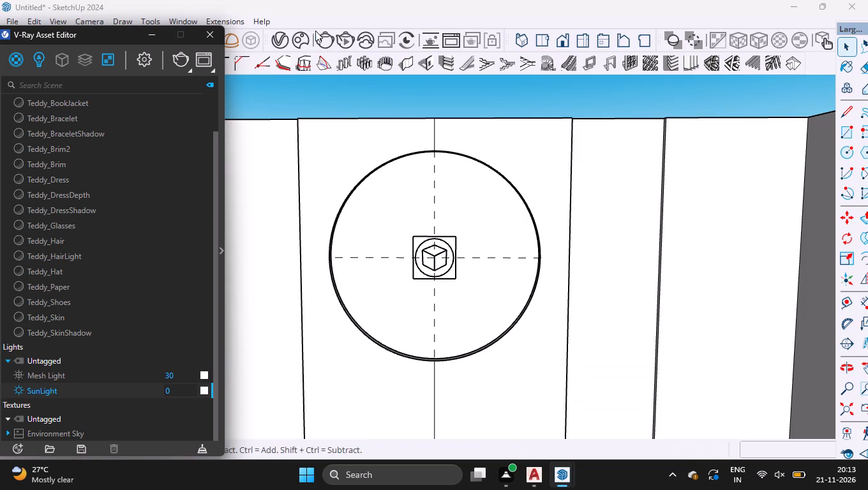
{"action": "left_click", "coordinate": [355, 40]}
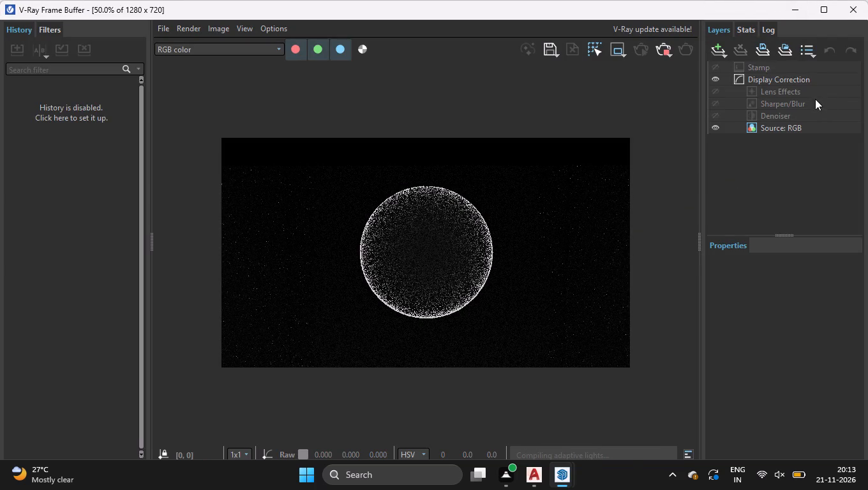
{"action": "left_click", "coordinate": [791, 10]}
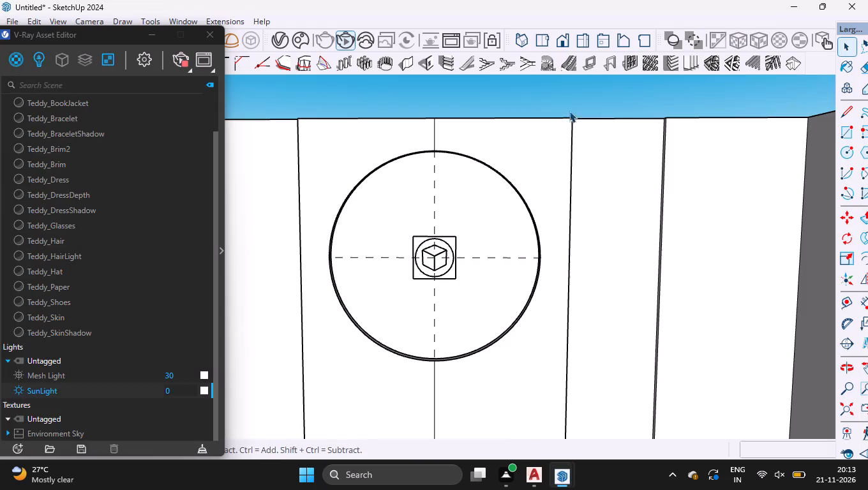
Examine the illuminated circular panel in the reference image and compare it with the modelled recess on the headboard wall.
{"action": "scroll", "coordinate": [547, 158], "scroll_direction": "down", "scroll_amount": 16}
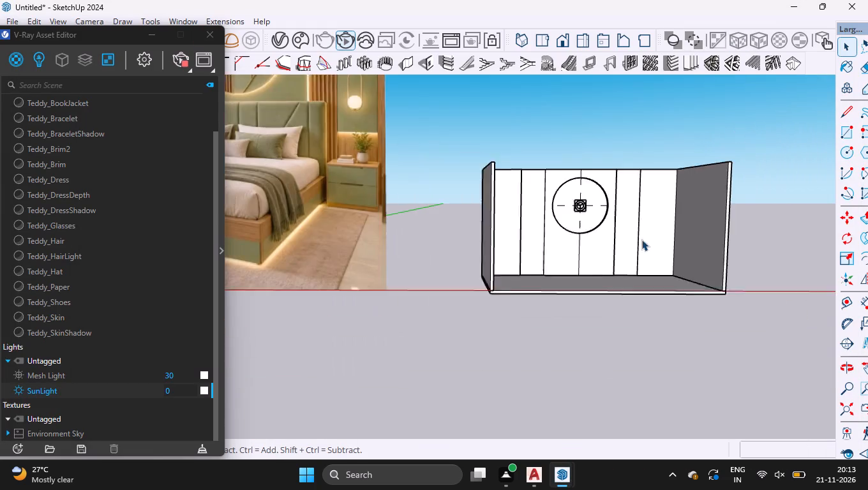
{"action": "scroll", "coordinate": [482, 326], "scroll_direction": "down", "scroll_amount": 3}
{"action": "scroll", "coordinate": [521, 147], "scroll_direction": "up", "scroll_amount": 1}
{"action": "scroll", "coordinate": [308, 94], "scroll_direction": "up", "scroll_amount": 2}
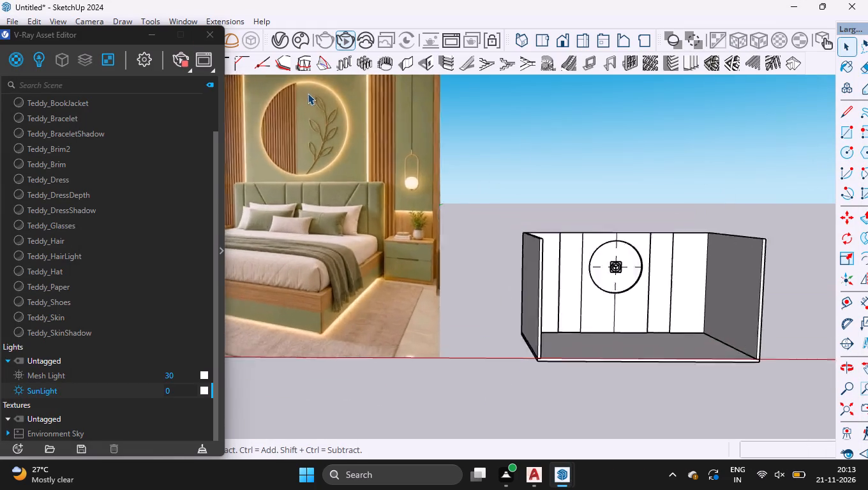
{"action": "scroll", "coordinate": [308, 93], "scroll_direction": "up", "scroll_amount": 19}
{"action": "middle_click_drag", "start_coordinate": [307, 100], "coordinate": [327, 248]}
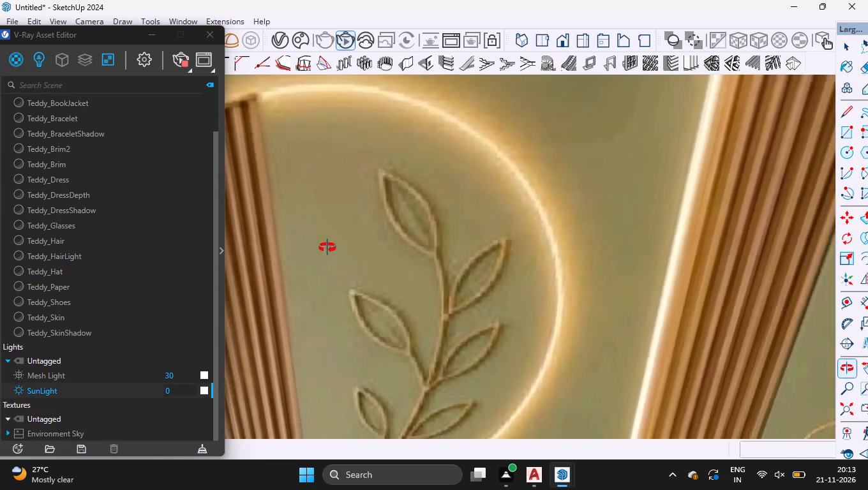
{"action": "middle_click_drag", "start_coordinate": [327, 248], "coordinate": [345, 122]}
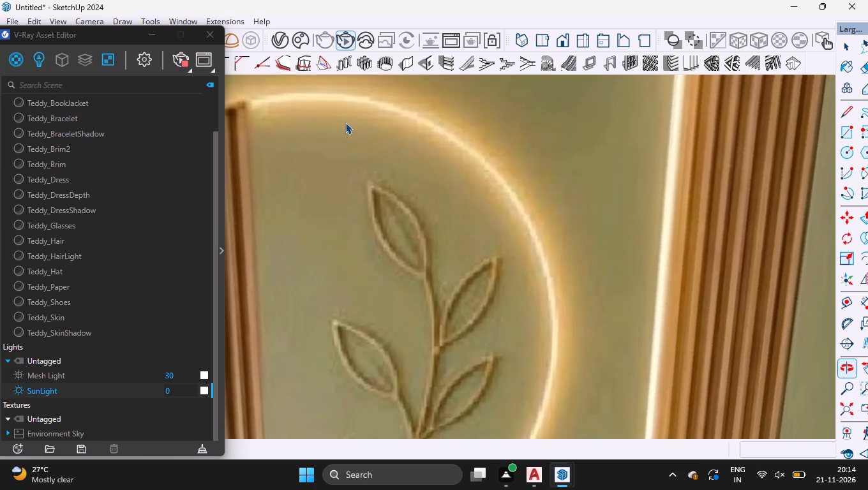
{"action": "scroll", "coordinate": [345, 122], "scroll_direction": "down", "scroll_amount": 17}
{"action": "scroll", "coordinate": [335, 149], "scroll_direction": "down", "scroll_amount": 6}
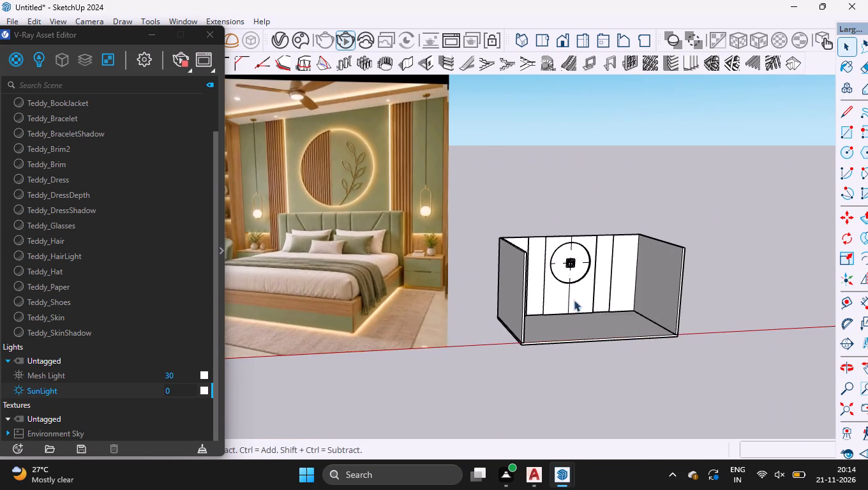
{"action": "middle_click_drag", "start_coordinate": [574, 300], "coordinate": [502, 304]}
{"action": "scroll", "coordinate": [613, 267], "scroll_direction": "up", "scroll_amount": 5}
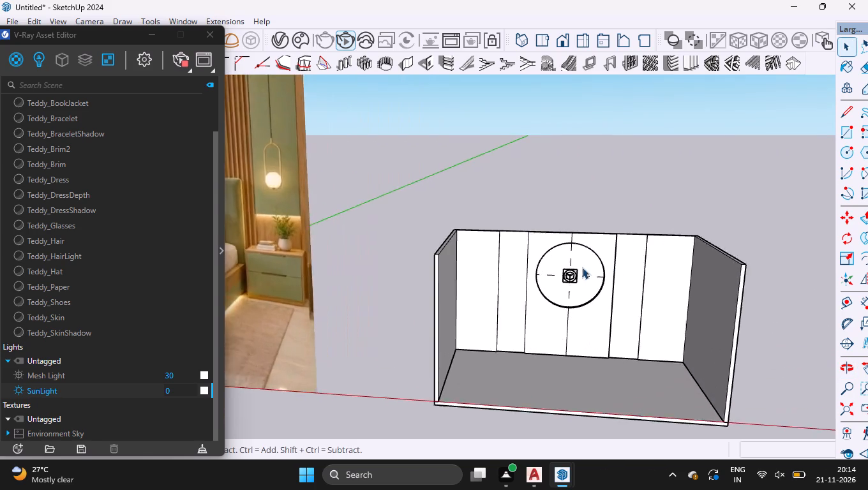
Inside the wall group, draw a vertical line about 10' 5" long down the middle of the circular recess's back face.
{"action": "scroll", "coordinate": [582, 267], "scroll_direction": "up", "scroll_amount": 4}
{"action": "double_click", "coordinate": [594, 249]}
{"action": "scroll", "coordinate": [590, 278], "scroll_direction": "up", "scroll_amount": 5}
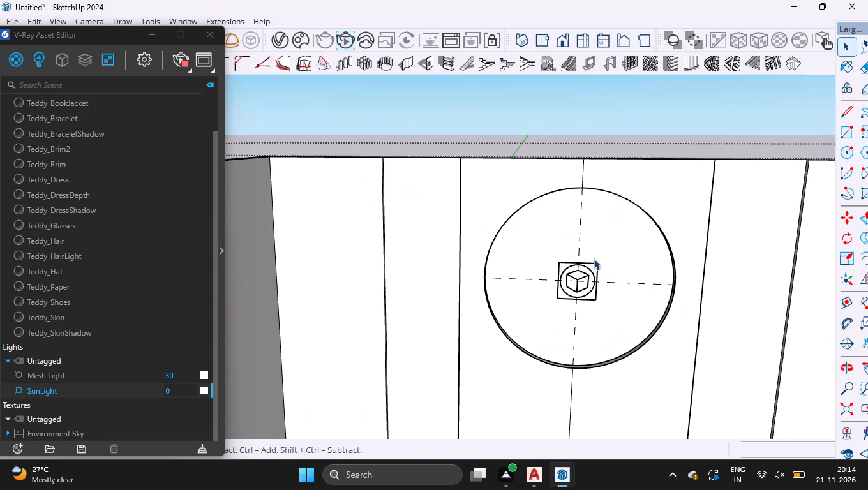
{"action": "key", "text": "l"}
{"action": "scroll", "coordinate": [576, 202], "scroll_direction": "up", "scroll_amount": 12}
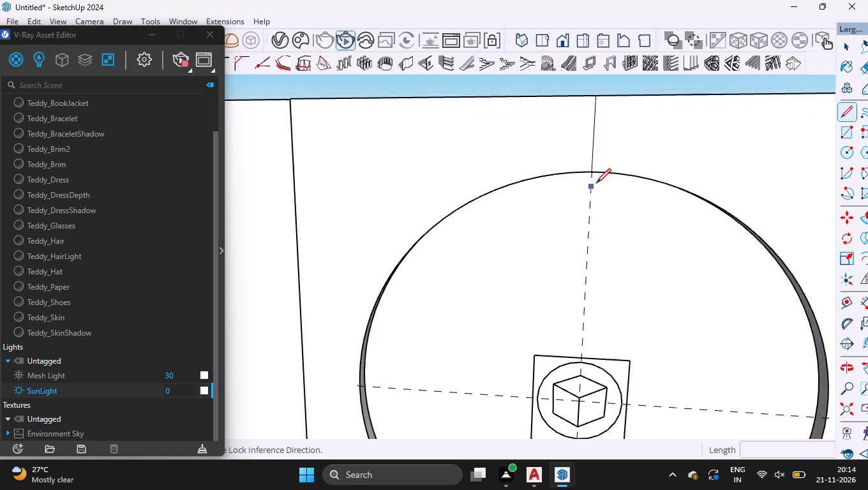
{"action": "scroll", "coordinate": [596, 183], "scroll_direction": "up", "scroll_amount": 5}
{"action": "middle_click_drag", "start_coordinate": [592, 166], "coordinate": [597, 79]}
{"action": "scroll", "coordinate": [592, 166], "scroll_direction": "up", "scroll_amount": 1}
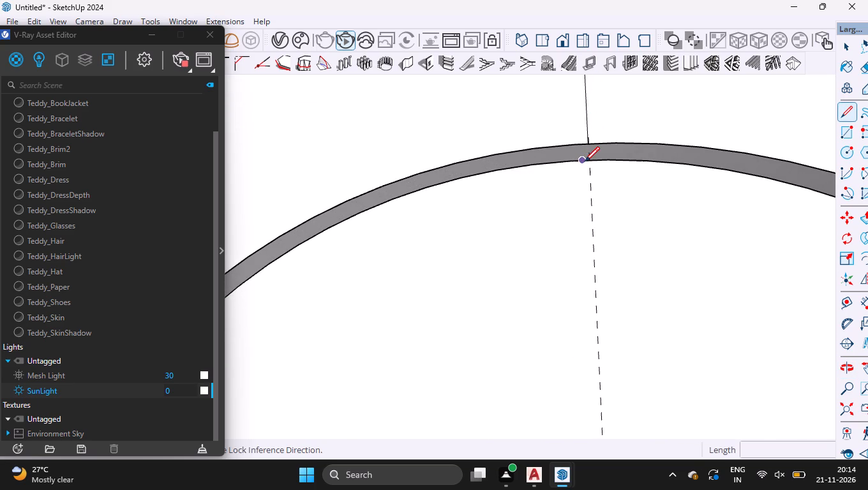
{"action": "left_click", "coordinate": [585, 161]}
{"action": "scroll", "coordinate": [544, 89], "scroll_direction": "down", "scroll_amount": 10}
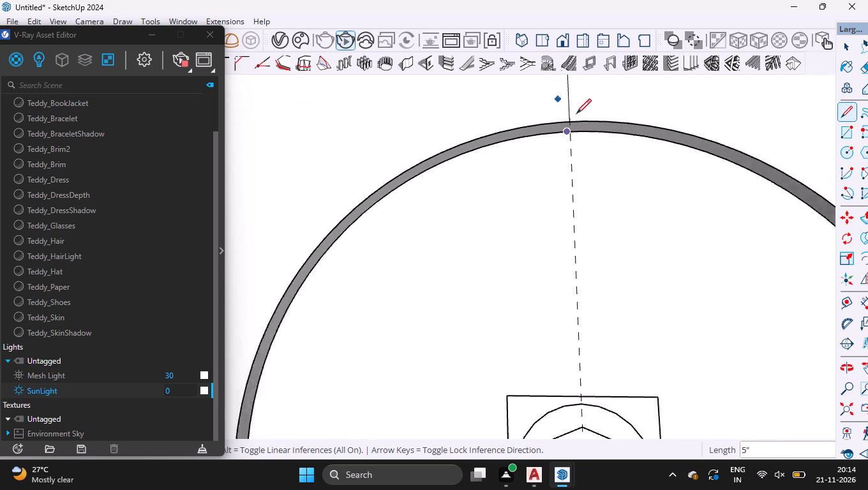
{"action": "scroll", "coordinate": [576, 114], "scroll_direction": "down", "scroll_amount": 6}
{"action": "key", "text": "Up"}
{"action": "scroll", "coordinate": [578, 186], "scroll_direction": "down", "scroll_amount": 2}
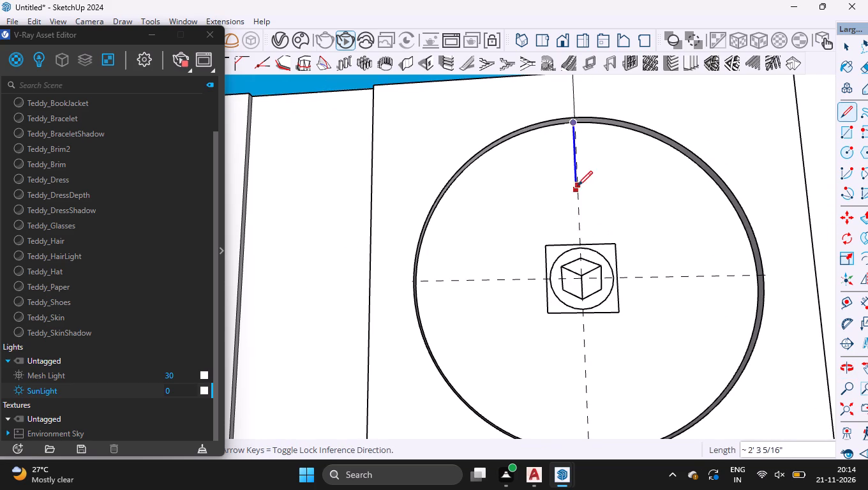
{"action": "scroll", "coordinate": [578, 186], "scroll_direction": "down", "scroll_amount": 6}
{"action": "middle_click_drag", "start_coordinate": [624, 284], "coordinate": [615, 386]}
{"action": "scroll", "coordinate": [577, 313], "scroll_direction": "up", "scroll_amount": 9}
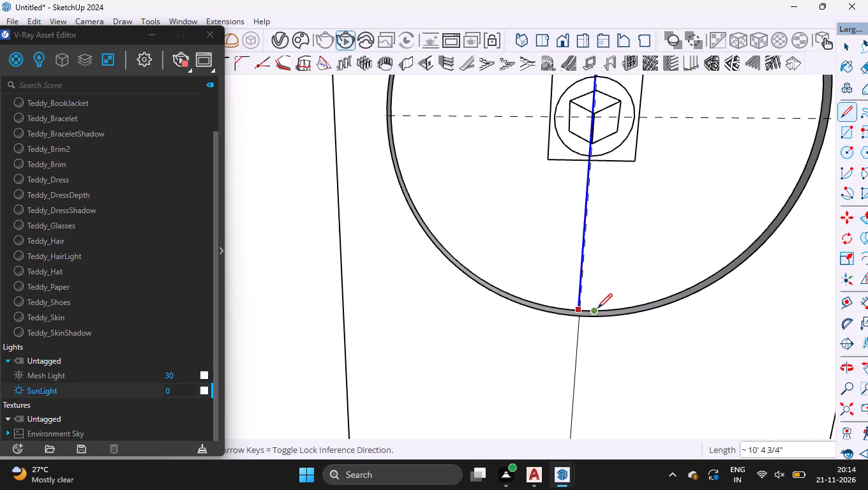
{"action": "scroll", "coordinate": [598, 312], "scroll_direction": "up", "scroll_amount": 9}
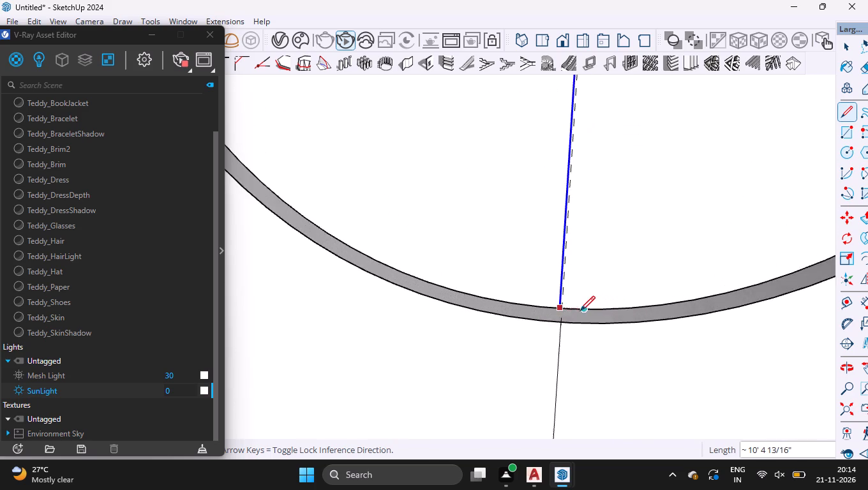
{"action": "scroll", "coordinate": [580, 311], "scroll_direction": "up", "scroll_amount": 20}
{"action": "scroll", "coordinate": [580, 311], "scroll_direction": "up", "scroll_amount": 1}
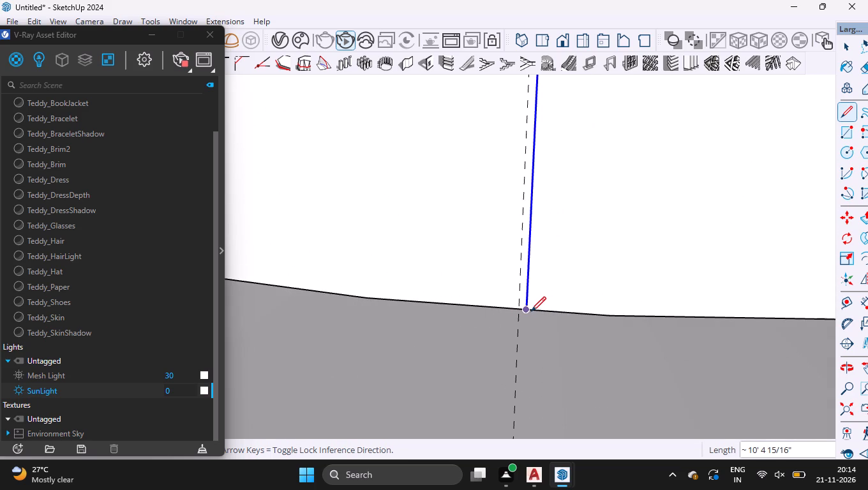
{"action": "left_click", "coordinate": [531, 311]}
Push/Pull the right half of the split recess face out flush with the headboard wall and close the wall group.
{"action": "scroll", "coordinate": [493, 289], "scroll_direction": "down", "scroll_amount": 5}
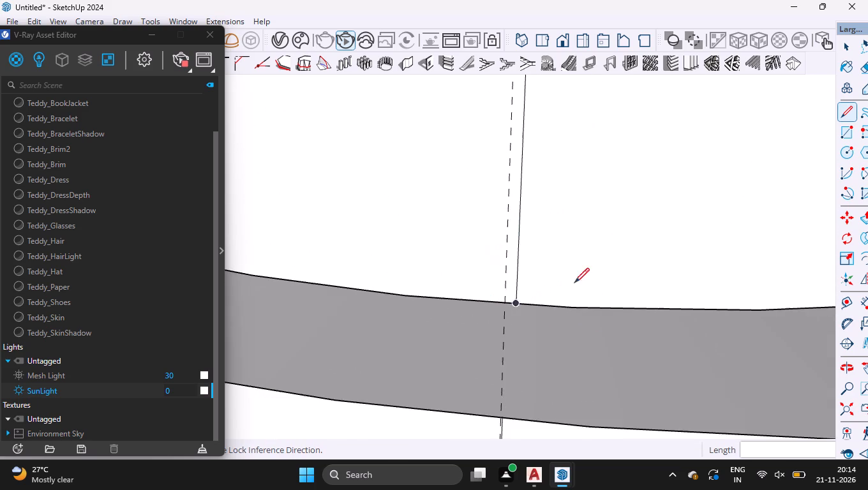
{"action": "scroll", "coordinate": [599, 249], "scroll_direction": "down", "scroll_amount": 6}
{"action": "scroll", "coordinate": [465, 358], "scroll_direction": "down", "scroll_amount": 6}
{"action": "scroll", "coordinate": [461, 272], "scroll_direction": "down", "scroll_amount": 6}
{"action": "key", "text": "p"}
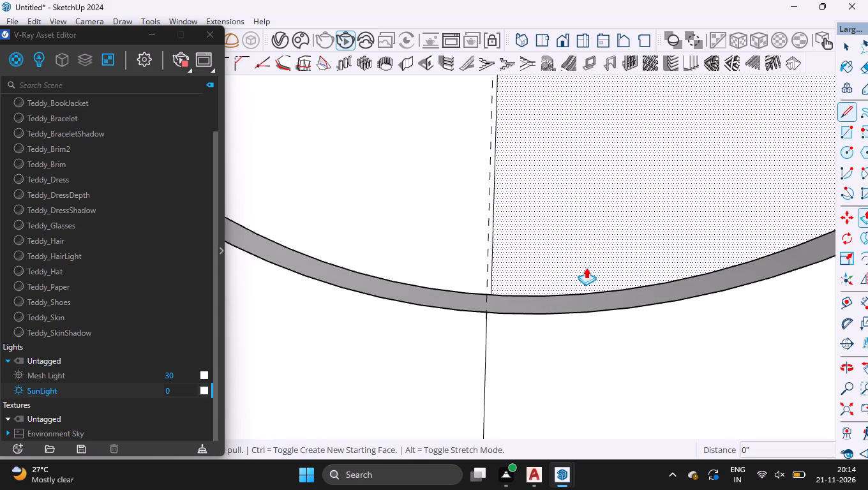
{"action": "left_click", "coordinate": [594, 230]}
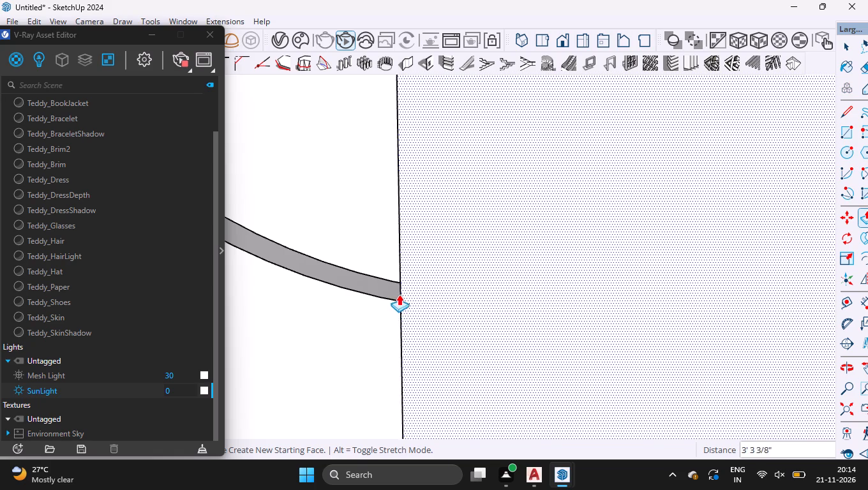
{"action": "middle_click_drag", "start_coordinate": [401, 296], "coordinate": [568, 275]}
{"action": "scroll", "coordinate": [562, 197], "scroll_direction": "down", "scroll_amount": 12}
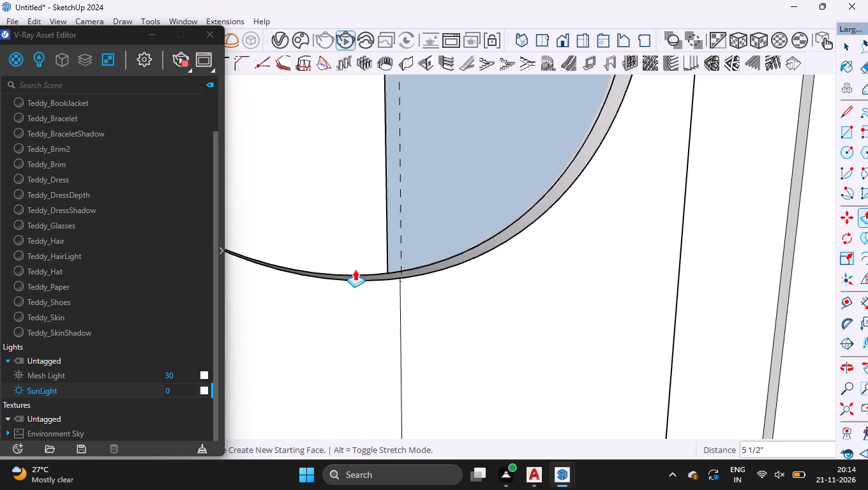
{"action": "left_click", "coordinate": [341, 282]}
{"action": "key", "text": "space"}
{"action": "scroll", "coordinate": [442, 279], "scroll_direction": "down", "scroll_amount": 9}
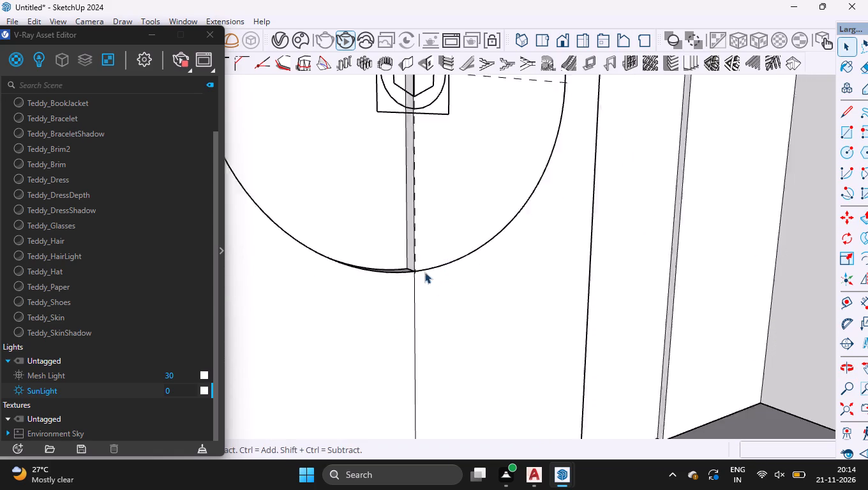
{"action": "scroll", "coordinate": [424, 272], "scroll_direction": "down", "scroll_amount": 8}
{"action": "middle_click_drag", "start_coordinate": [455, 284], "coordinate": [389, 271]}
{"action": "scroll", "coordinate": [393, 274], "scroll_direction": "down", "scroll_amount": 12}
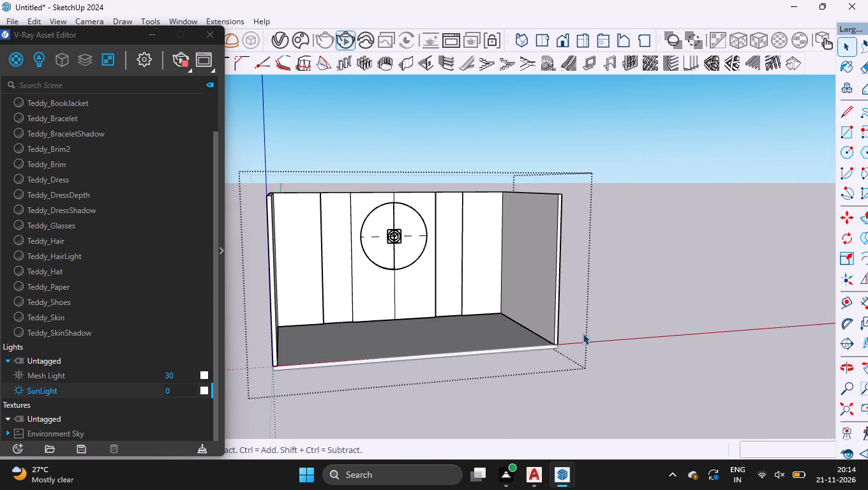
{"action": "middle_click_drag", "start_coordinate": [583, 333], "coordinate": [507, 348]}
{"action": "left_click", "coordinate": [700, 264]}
Frame the circular recess straight on and check its mesh lighting in the V-Ray Frame Buffer.
{"action": "scroll", "coordinate": [411, 179], "scroll_direction": "up", "scroll_amount": 3}
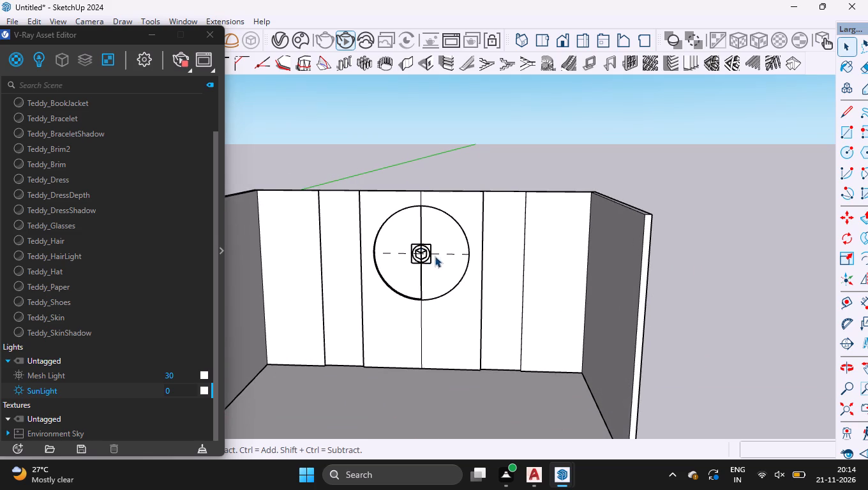
{"action": "middle_click_drag", "start_coordinate": [444, 250], "coordinate": [442, 221]}
{"action": "scroll", "coordinate": [373, 354], "scroll_direction": "up", "scroll_amount": 2}
{"action": "scroll", "coordinate": [431, 248], "scroll_direction": "up", "scroll_amount": 2}
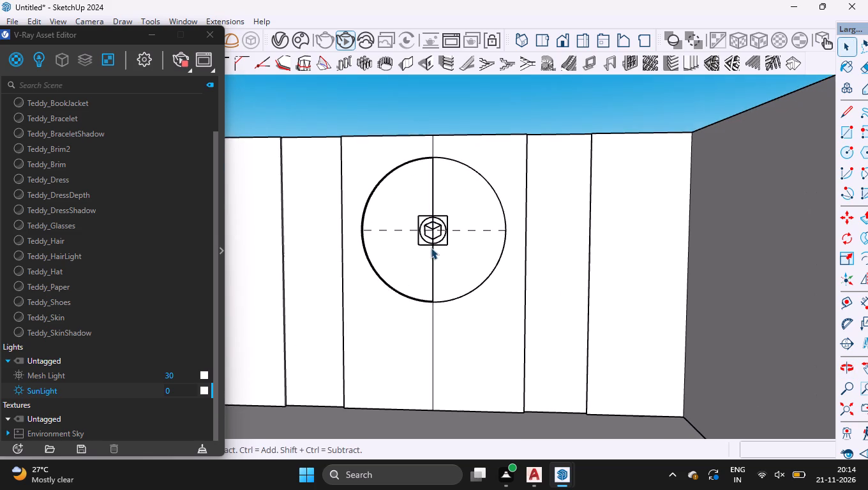
{"action": "scroll", "coordinate": [389, 334], "scroll_direction": "up", "scroll_amount": 3}
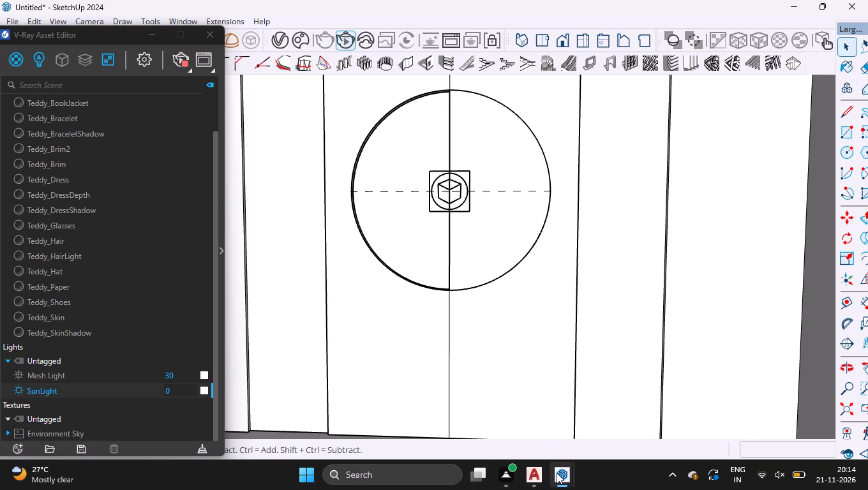
{"action": "left_click", "coordinate": [673, 408]}
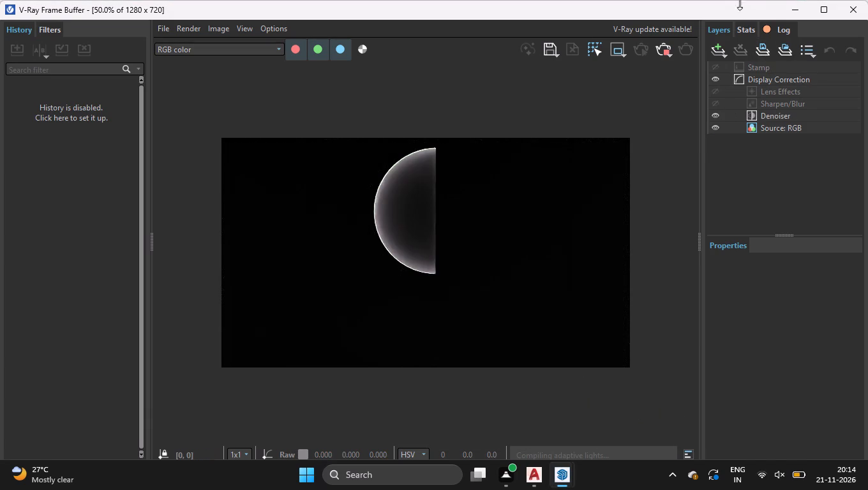
{"action": "left_click", "coordinate": [790, 11]}
Undo the recess's half-face Push/Pull, its dividing line and the earlier V-Ray Mesh Light conversion of its rim.
{"action": "middle_click_drag", "start_coordinate": [494, 115], "coordinate": [500, 182]}
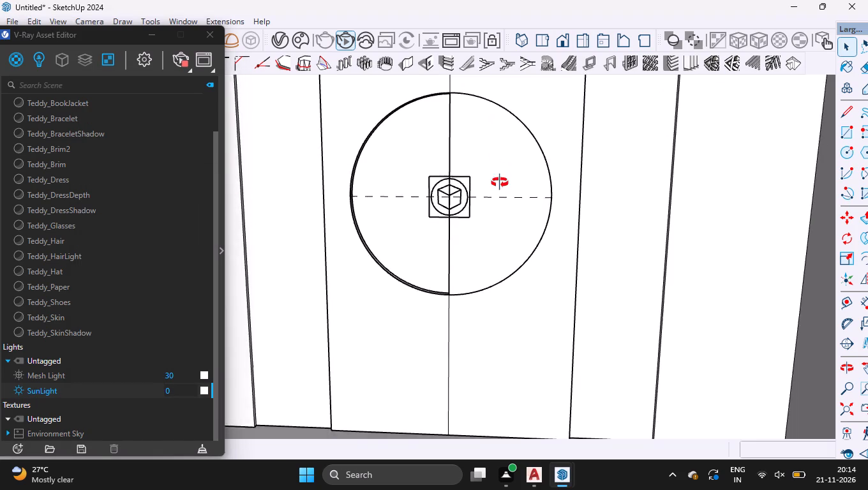
{"action": "middle_click_drag", "start_coordinate": [500, 182], "coordinate": [498, 371]}
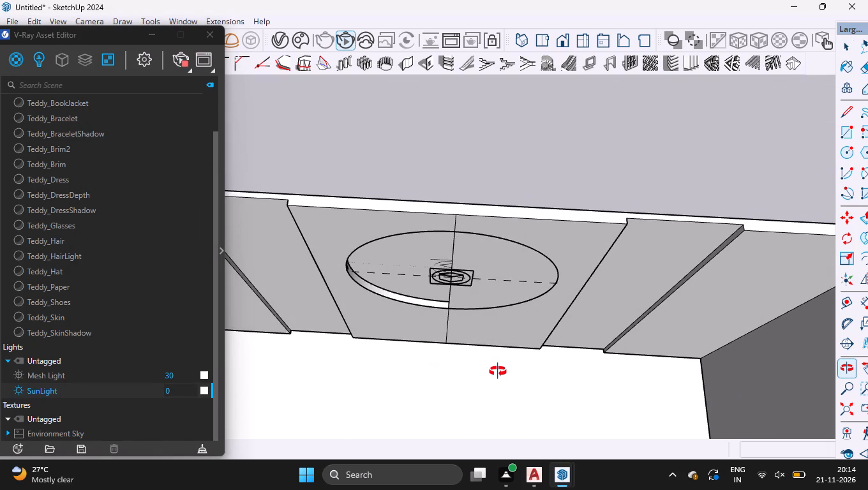
{"action": "middle_click_drag", "start_coordinate": [498, 371], "coordinate": [498, 372]}
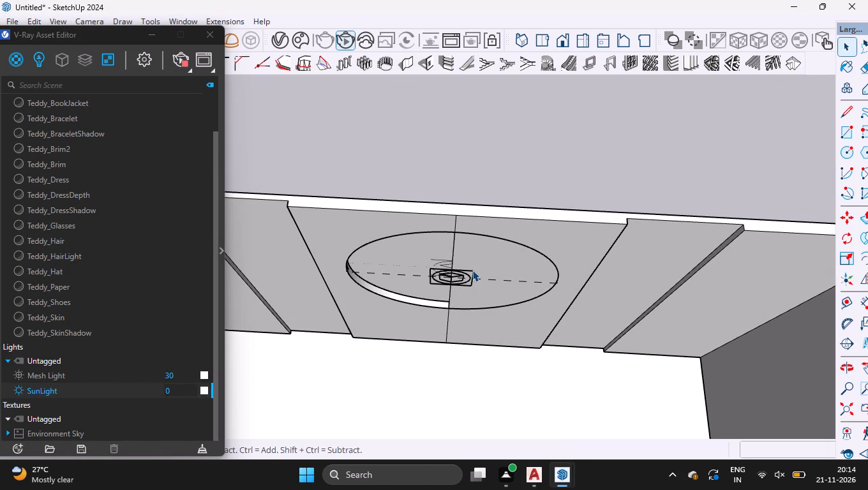
{"action": "key", "text": "ctrl+z"}
{"action": "key", "text": "ctrl+z"}
{"action": "key", "text": "ctrl+z"}
{"action": "key", "text": "ctrl+z"}
{"action": "key", "text": "ctrl+z"}
{"action": "key", "text": "ctrl+z"}
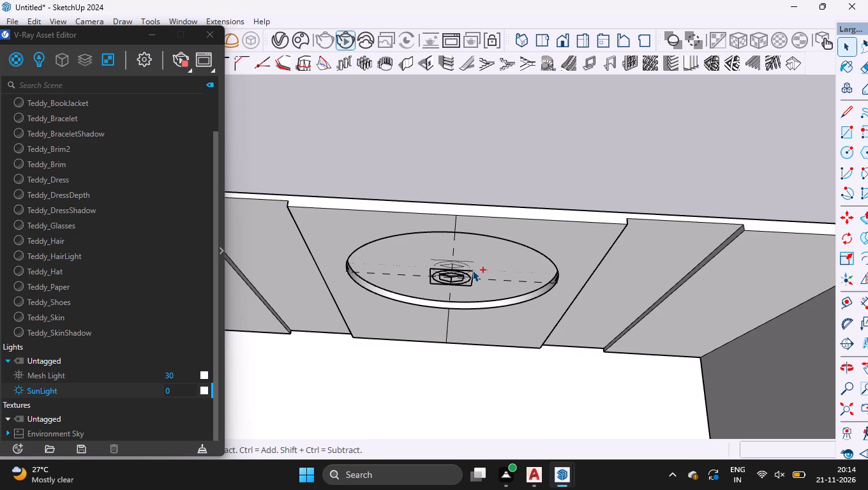
{"action": "key", "text": "ctrl+z"}
{"action": "key", "text": "ctrl+z"}
{"action": "key", "text": "ctrl+z"}
{"action": "key", "text": "ctrl+z"}
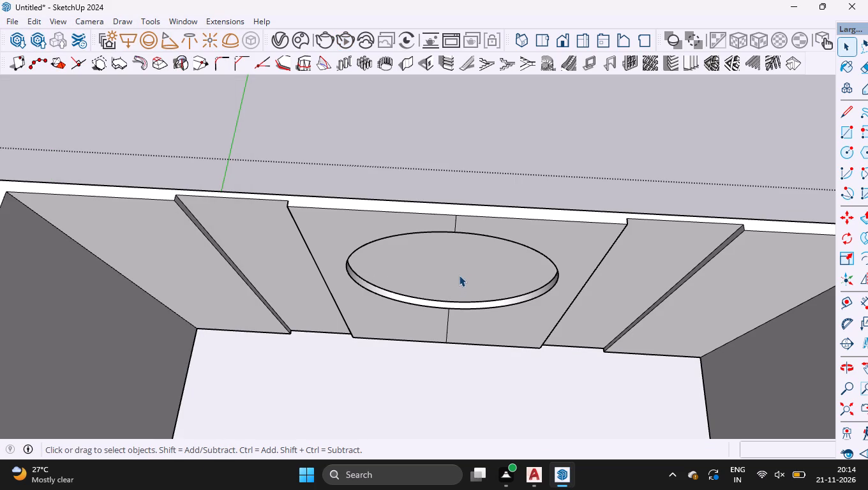
Draw a vertical line about 10' 4" long across the recess's back face, from its lower edge to its upper edge.
{"action": "scroll", "coordinate": [462, 272], "scroll_direction": "up", "scroll_amount": 4}
{"action": "middle_click_drag", "start_coordinate": [513, 281], "coordinate": [509, 205]}
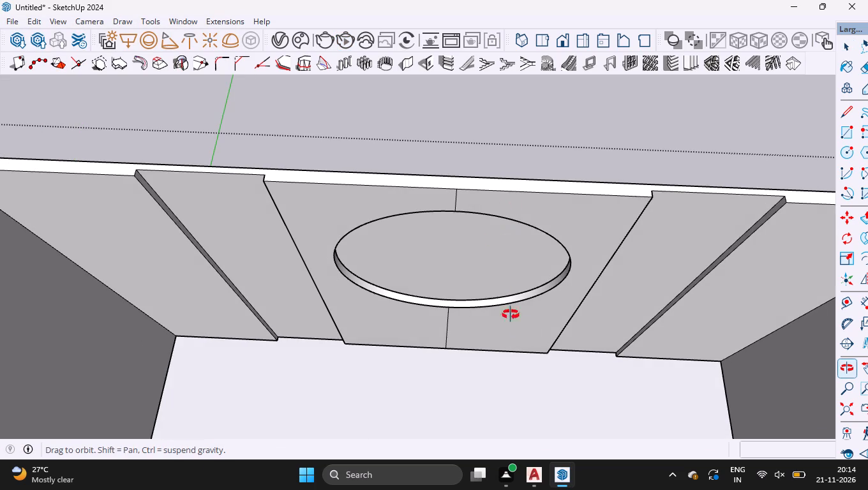
{"action": "scroll", "coordinate": [557, 274], "scroll_direction": "down", "scroll_amount": 5}
{"action": "middle_click_drag", "start_coordinate": [606, 320], "coordinate": [581, 221]}
{"action": "scroll", "coordinate": [464, 241], "scroll_direction": "up", "scroll_amount": 3}
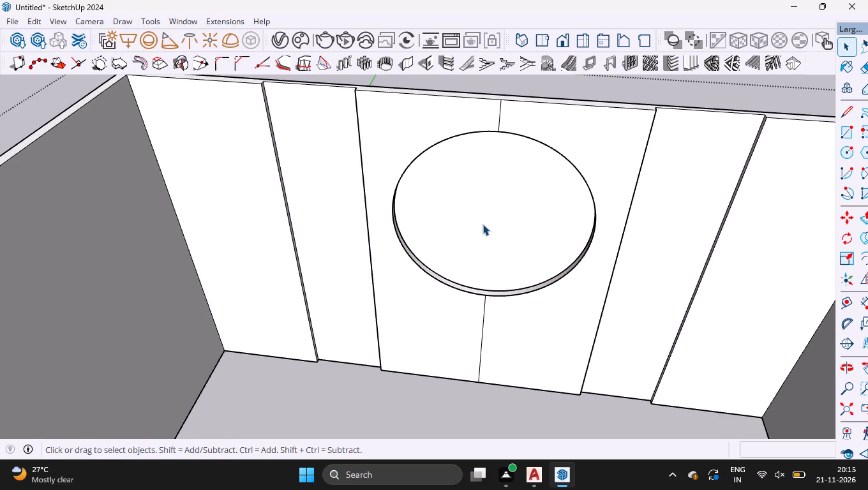
{"action": "key", "text": "l"}
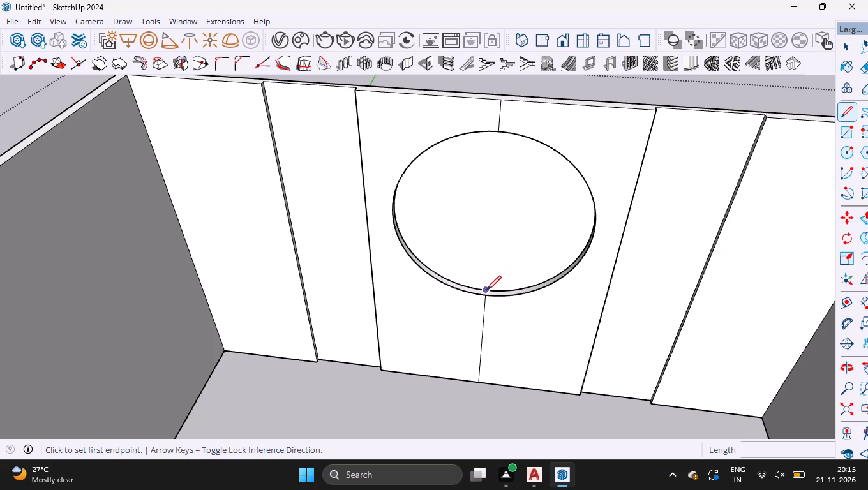
{"action": "scroll", "coordinate": [487, 290], "scroll_direction": "up", "scroll_amount": 13}
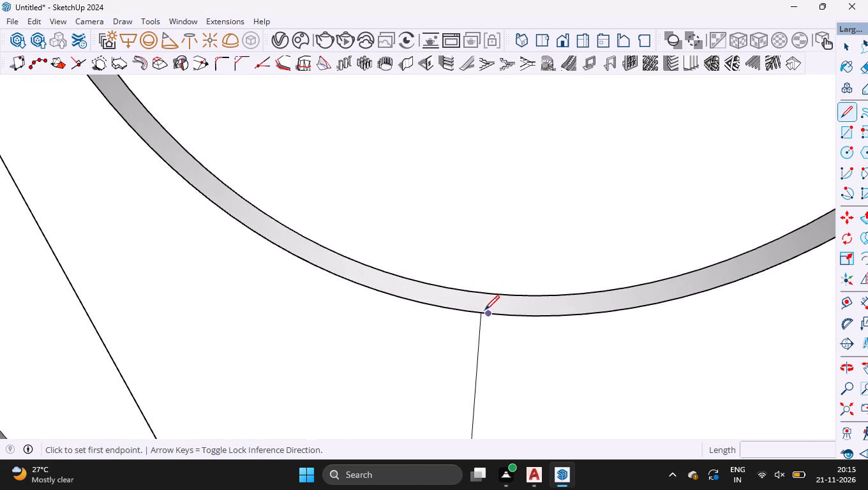
{"action": "left_click", "coordinate": [486, 297]}
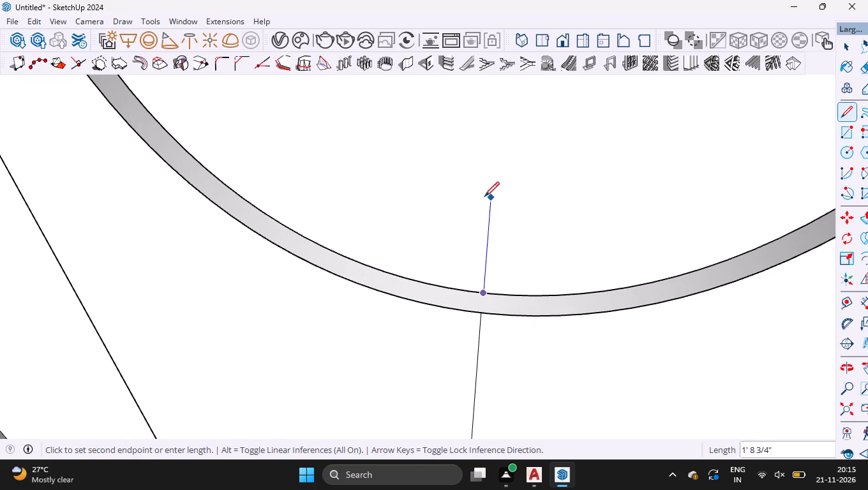
{"action": "key", "text": "Up"}
{"action": "scroll", "coordinate": [486, 203], "scroll_direction": "down", "scroll_amount": 4}
{"action": "scroll", "coordinate": [472, 264], "scroll_direction": "down", "scroll_amount": 12}
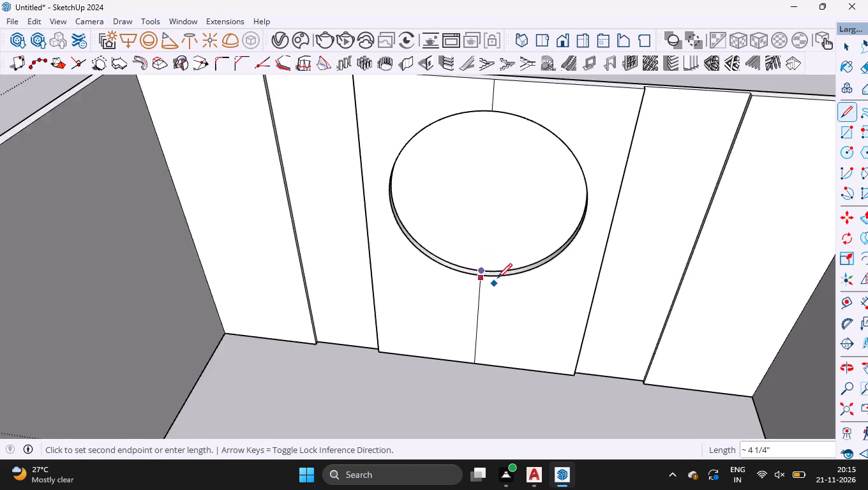
{"action": "scroll", "coordinate": [497, 278], "scroll_direction": "down", "scroll_amount": 5}
{"action": "middle_click_drag", "start_coordinate": [525, 220], "coordinate": [511, 81]}
{"action": "scroll", "coordinate": [498, 237], "scroll_direction": "up", "scroll_amount": 4}
{"action": "scroll", "coordinate": [506, 172], "scroll_direction": "up", "scroll_amount": 4}
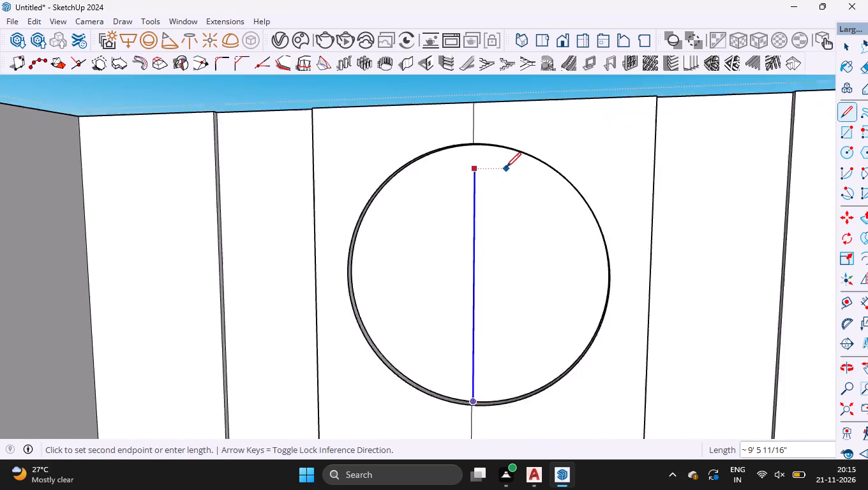
{"action": "scroll", "coordinate": [506, 167], "scroll_direction": "up", "scroll_amount": 7}
{"action": "scroll", "coordinate": [457, 135], "scroll_direction": "up", "scroll_amount": 11}
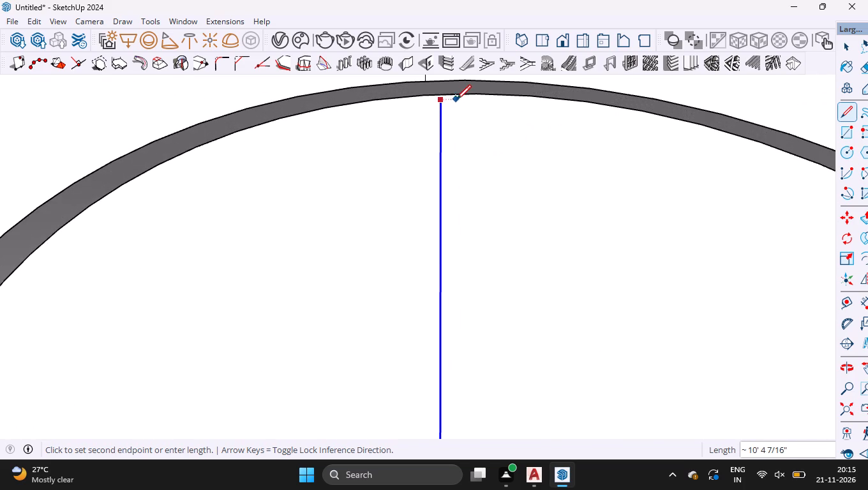
{"action": "left_click", "coordinate": [459, 96]}
Select the recess's back face and examine from several angles whether the vertical line divides it into two halves.
{"action": "key", "text": "p"}
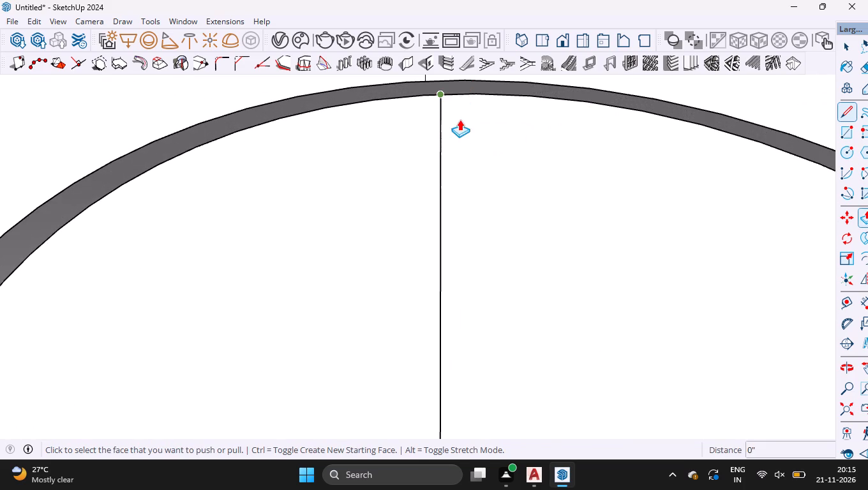
{"action": "key", "text": "space"}
{"action": "double_click", "coordinate": [481, 170]}
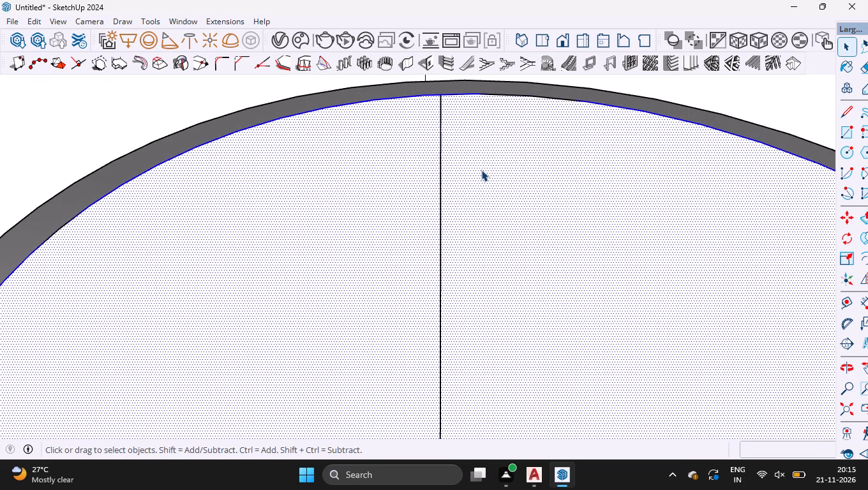
{"action": "left_click", "coordinate": [481, 170]}
{"action": "scroll", "coordinate": [469, 98], "scroll_direction": "down", "scroll_amount": 16}
{"action": "middle_click_drag", "start_coordinate": [491, 124], "coordinate": [508, 176]}
{"action": "scroll", "coordinate": [509, 136], "scroll_direction": "down", "scroll_amount": 5}
{"action": "left_click", "coordinate": [526, 227]}
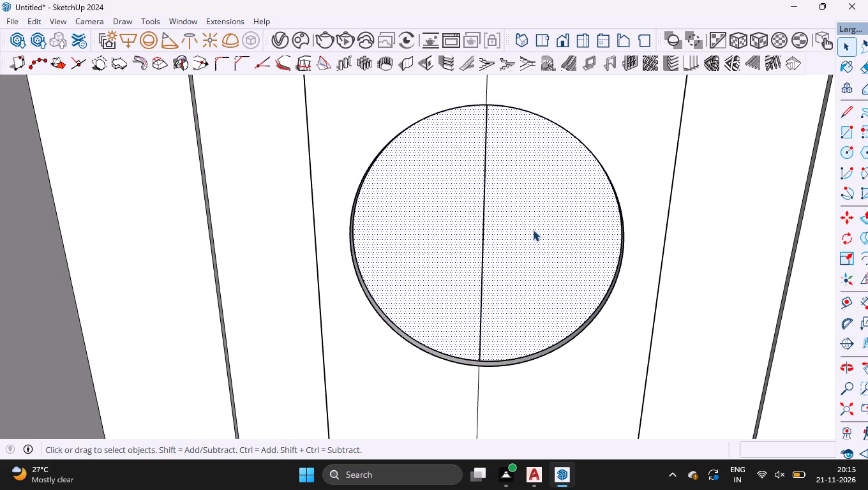
{"action": "middle_click_drag", "start_coordinate": [534, 232], "coordinate": [588, 266]}
{"action": "scroll", "coordinate": [470, 330], "scroll_direction": "up", "scroll_amount": 1}
{"action": "middle_click_drag", "start_coordinate": [474, 334], "coordinate": [682, 346]}
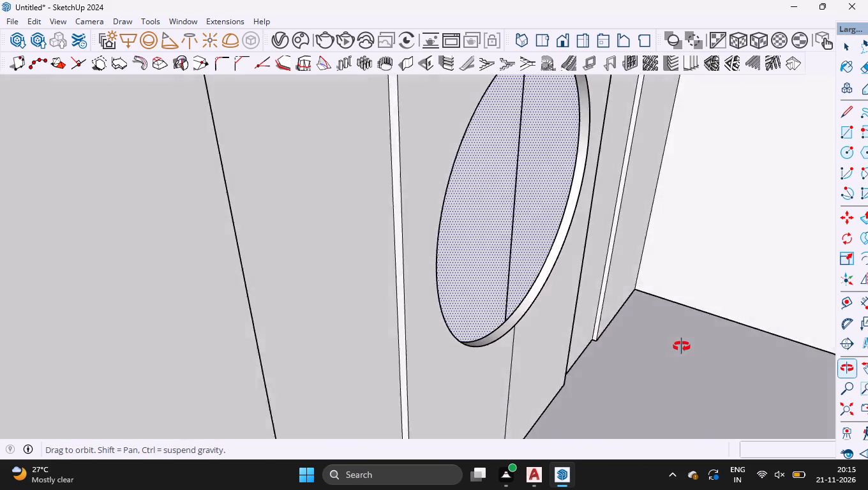
{"action": "middle_click_drag", "start_coordinate": [682, 346], "coordinate": [521, 315]}
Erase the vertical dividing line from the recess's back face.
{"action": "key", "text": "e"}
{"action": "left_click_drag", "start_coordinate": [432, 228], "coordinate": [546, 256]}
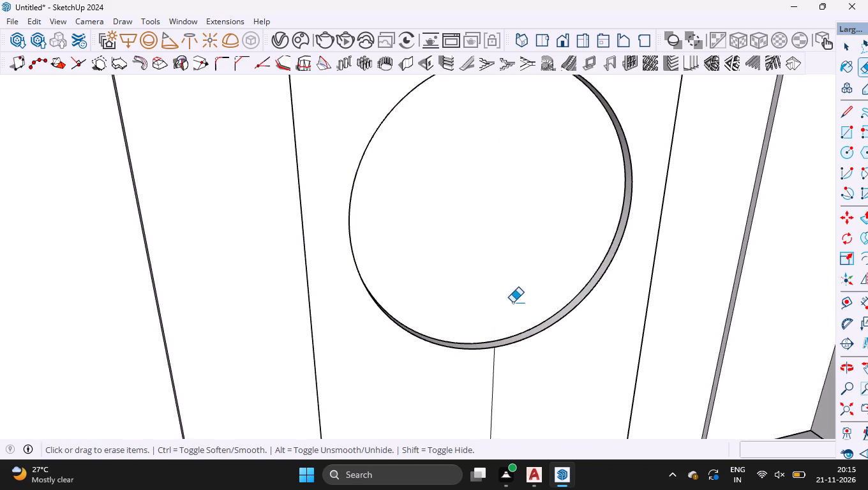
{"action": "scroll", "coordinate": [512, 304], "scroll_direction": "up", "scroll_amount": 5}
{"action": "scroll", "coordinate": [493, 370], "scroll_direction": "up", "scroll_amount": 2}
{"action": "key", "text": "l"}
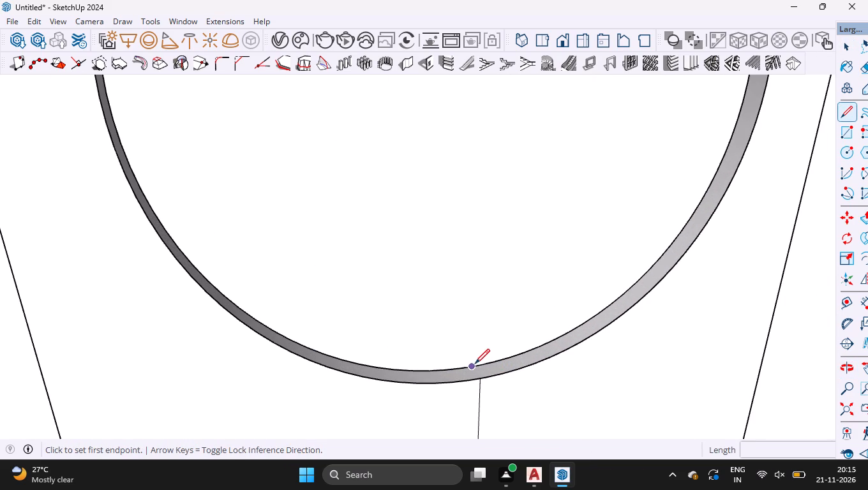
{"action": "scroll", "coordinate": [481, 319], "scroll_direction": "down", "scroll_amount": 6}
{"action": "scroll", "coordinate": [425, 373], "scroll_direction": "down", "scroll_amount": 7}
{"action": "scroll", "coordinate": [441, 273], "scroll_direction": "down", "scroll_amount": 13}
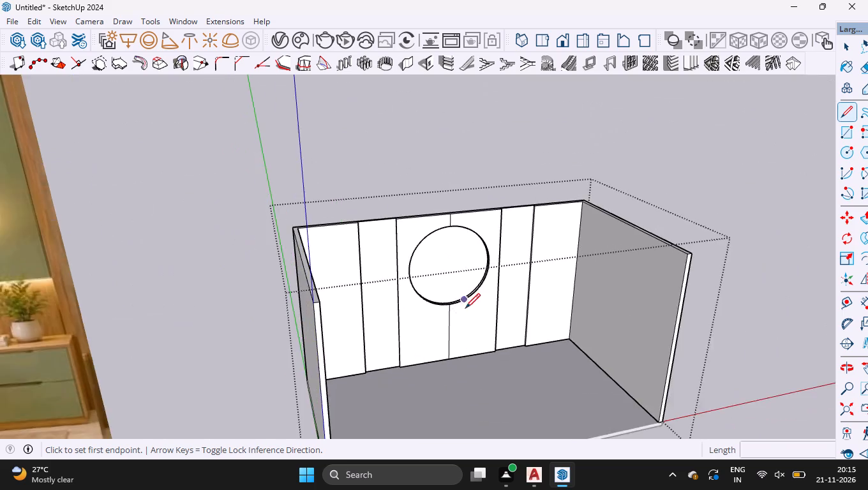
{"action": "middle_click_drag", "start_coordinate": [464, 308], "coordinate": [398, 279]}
Undo the recess edits back to the flat circle outline on the headboard wall's central panel.
{"action": "key", "text": "ctrl+z"}
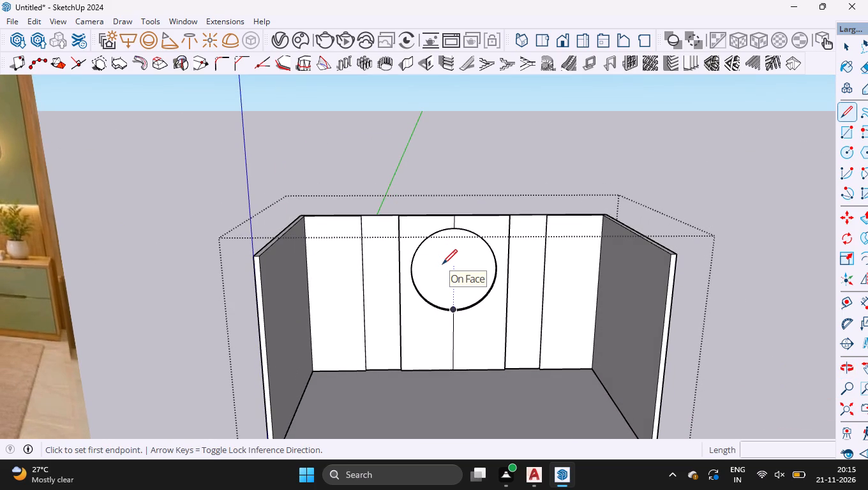
{"action": "key", "text": "ctrl+z"}
{"action": "key", "text": "ctrl+z"}
{"action": "key", "text": "ctrl+space"}
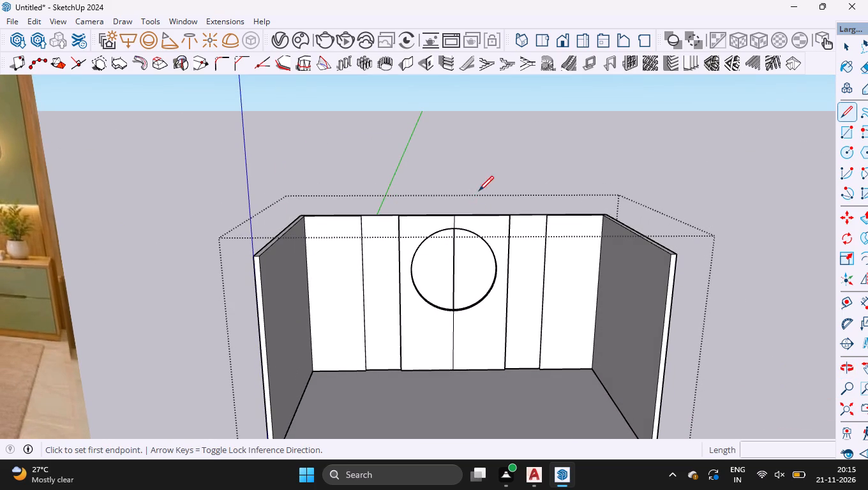
{"action": "key", "text": "space"}
{"action": "left_click", "coordinate": [479, 182]}
{"action": "key", "text": "ctrl+z"}
{"action": "key", "text": "ctrl+z"}
{"action": "key", "text": "ctrl+z"}
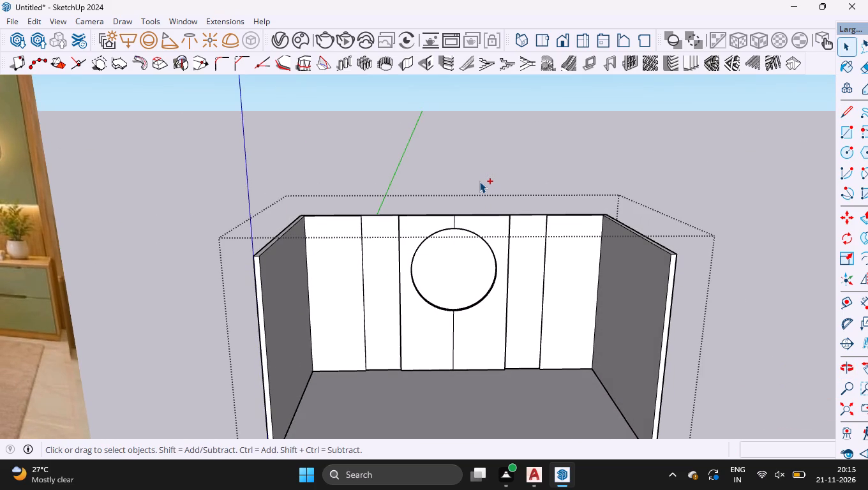
{"action": "key", "text": "ctrl+z"}
{"action": "key", "text": "ctrl+z"}
{"action": "key", "text": "ctrl+z"}
{"action": "key", "text": "ctrl+z"}
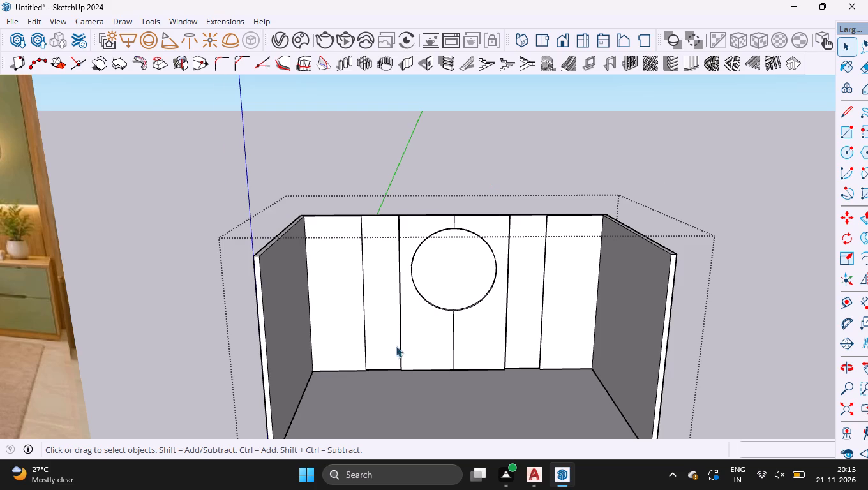
{"action": "scroll", "coordinate": [394, 355], "scroll_direction": "up", "scroll_amount": 13}
{"action": "middle_click_drag", "start_coordinate": [500, 281], "coordinate": [500, 482]}
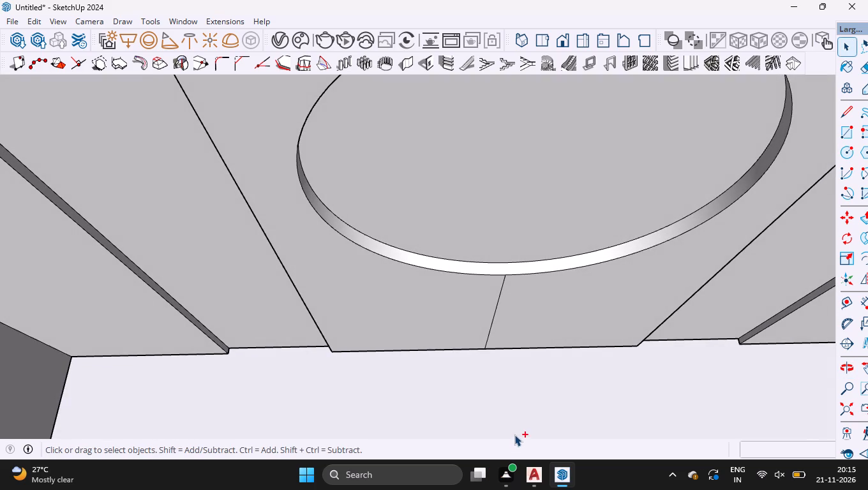
{"action": "key", "text": "ctrl+z"}
{"action": "key", "text": "ctrl+z"}
{"action": "key", "text": "ctrl+z"}
{"action": "key", "text": "ctrl+z"}
{"action": "key", "text": "ctrl+z"}
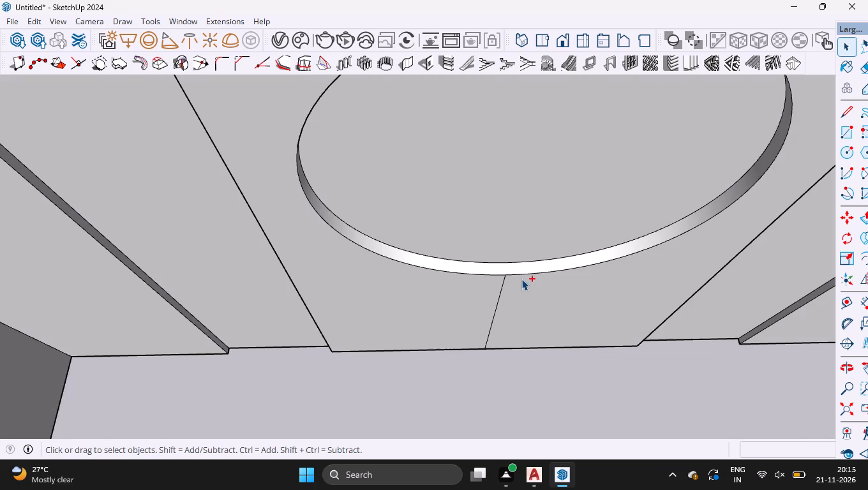
{"action": "key", "text": "ctrl+z"}
{"action": "key", "text": "ctrl+z"}
{"action": "key", "text": "ctrl+z"}
{"action": "key", "text": "ctrl+z"}
{"action": "key", "text": "ctrl+z"}
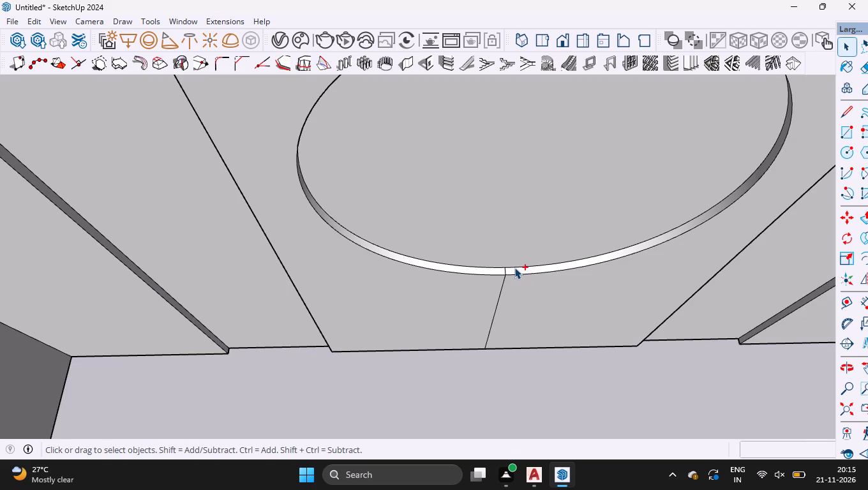
{"action": "key", "text": "ctrl+z"}
Draw a vertical line about 10' 5" long across the flat circle, joining the panel's lower and upper centre line segments.
{"action": "scroll", "coordinate": [379, 241], "scroll_direction": "down", "scroll_amount": 4}
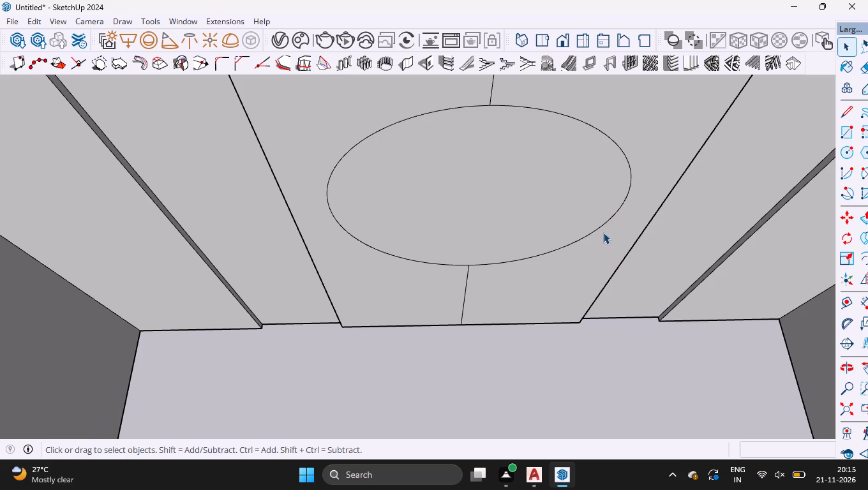
{"action": "key", "text": "l"}
{"action": "left_click", "coordinate": [467, 265]}
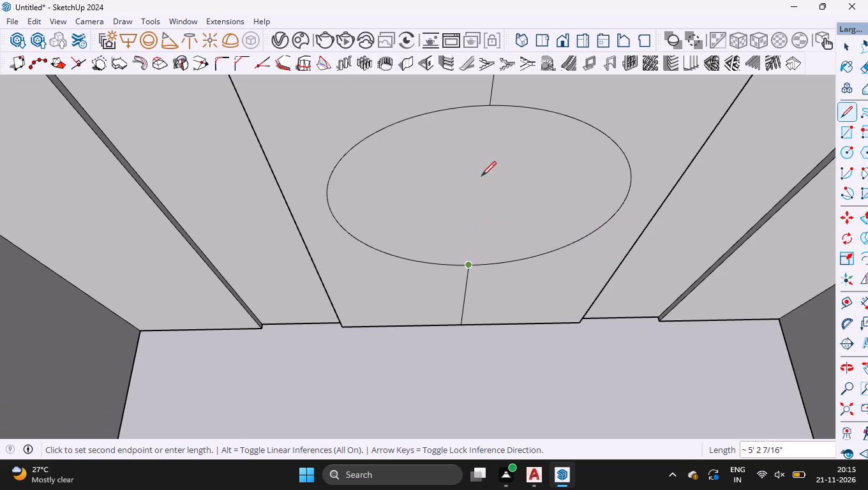
{"action": "left_click", "coordinate": [491, 107]}
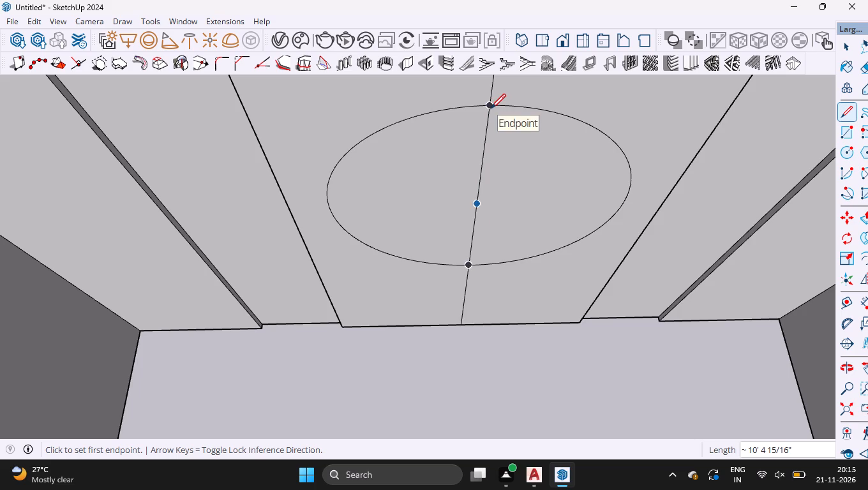
{"action": "key", "text": "space"}
Push/Pull the left half of the split circle 5" into the headboard wall.
{"action": "scroll", "coordinate": [493, 106], "scroll_direction": "down", "scroll_amount": 10}
{"action": "scroll", "coordinate": [438, 144], "scroll_direction": "down", "scroll_amount": 4}
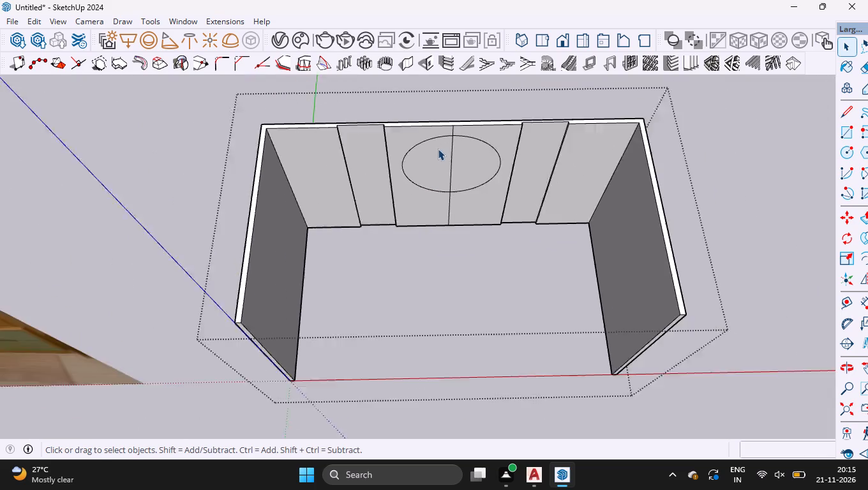
{"action": "scroll", "coordinate": [460, 94], "scroll_direction": "up", "scroll_amount": 11}
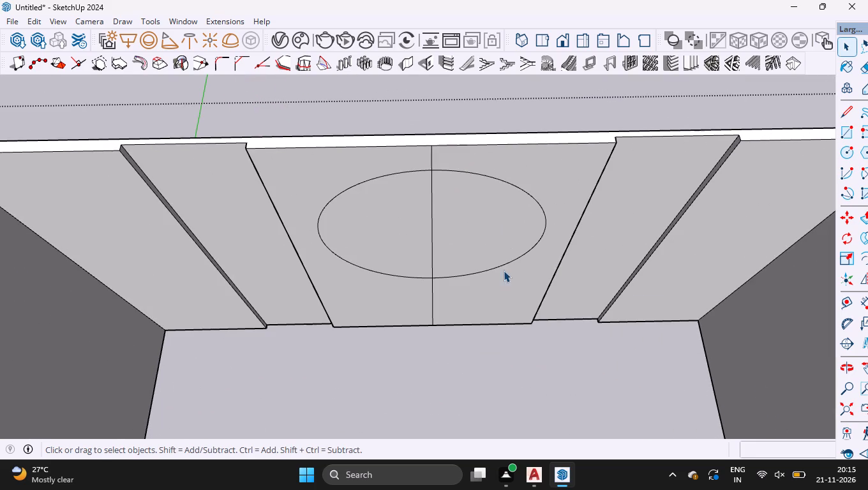
{"action": "key", "text": "p"}
{"action": "left_click", "coordinate": [389, 237]}
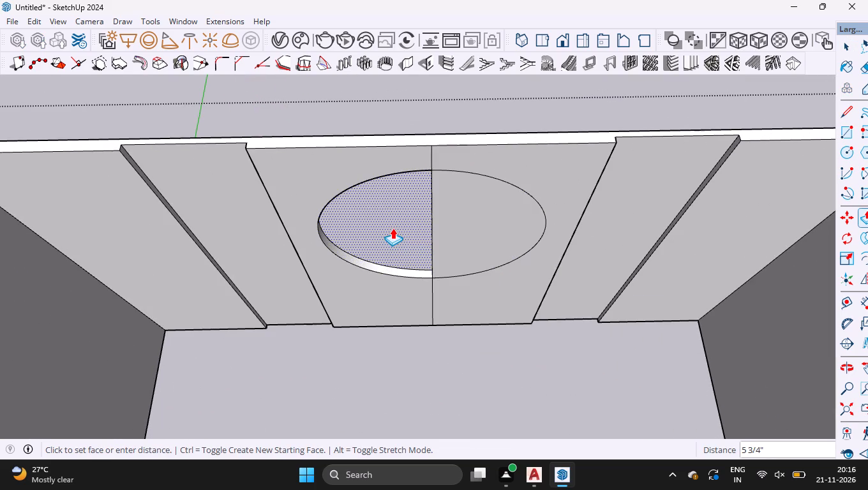
{"action": "type", "text": "5\""}
{"action": "key", "text": "Return"}
{"action": "key", "text": "space"}
Group the curved rim face of the left half recess, convert it to a V-Ray Mesh Light, and close the wall group.
{"action": "scroll", "coordinate": [388, 253], "scroll_direction": "up", "scroll_amount": 13}
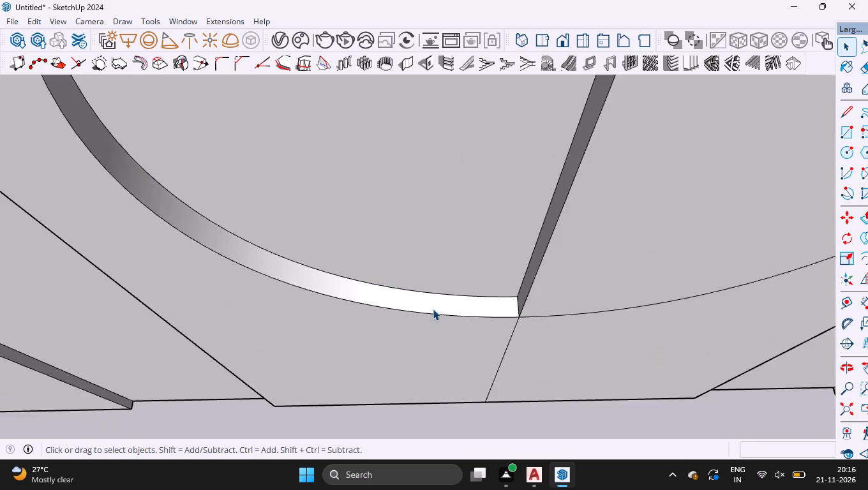
{"action": "scroll", "coordinate": [433, 309], "scroll_direction": "up", "scroll_amount": 3}
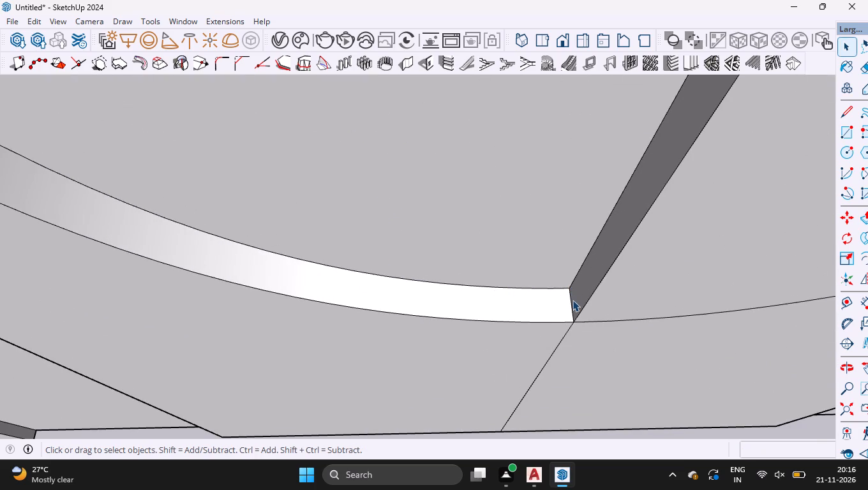
{"action": "scroll", "coordinate": [456, 268], "scroll_direction": "down", "scroll_amount": 2}
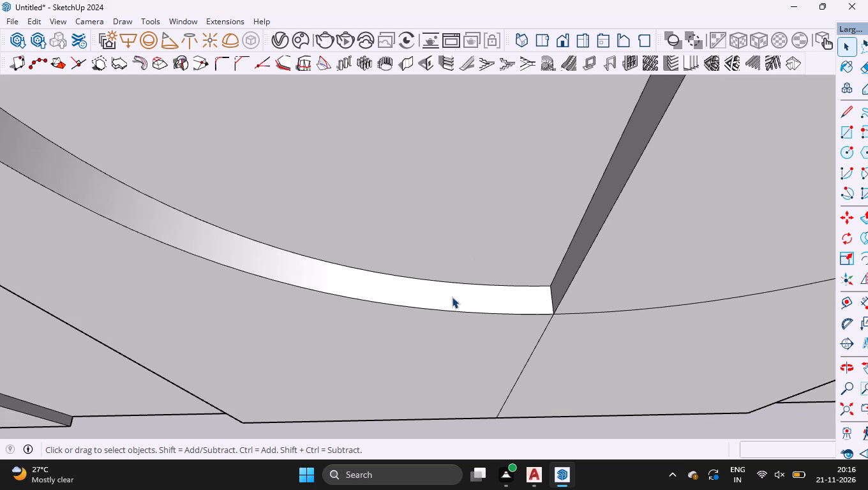
{"action": "double_click", "coordinate": [452, 297]}
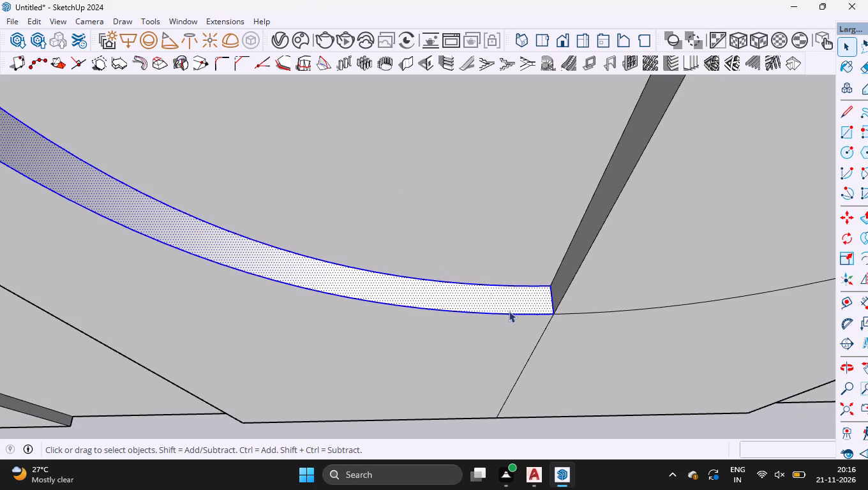
{"action": "right_click", "coordinate": [459, 305]}
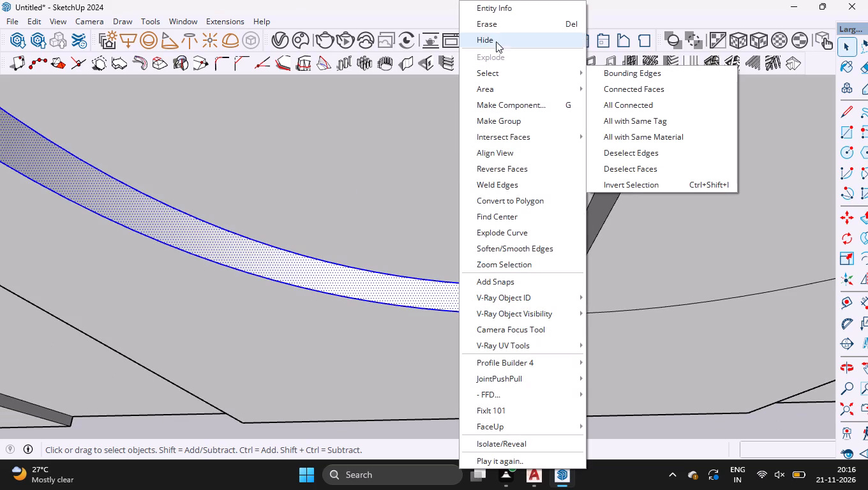
{"action": "left_click", "coordinate": [538, 123]}
{"action": "scroll", "coordinate": [537, 126], "scroll_direction": "down", "scroll_amount": 3}
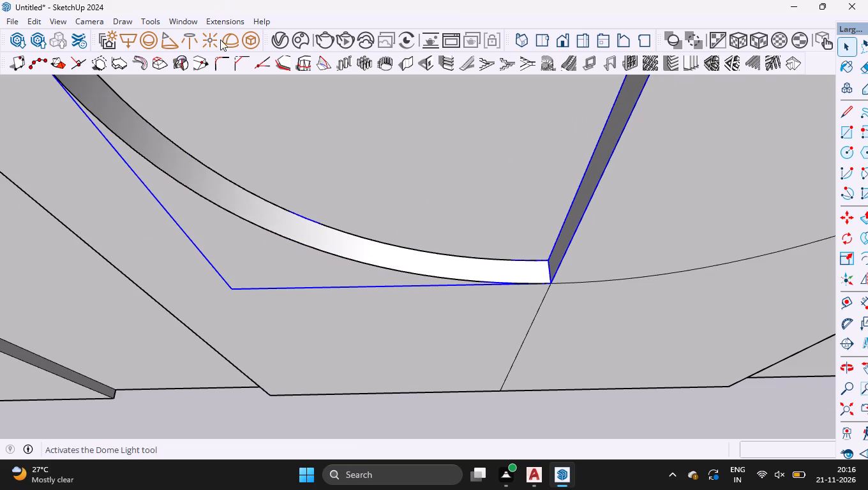
{"action": "left_click", "coordinate": [248, 43]}
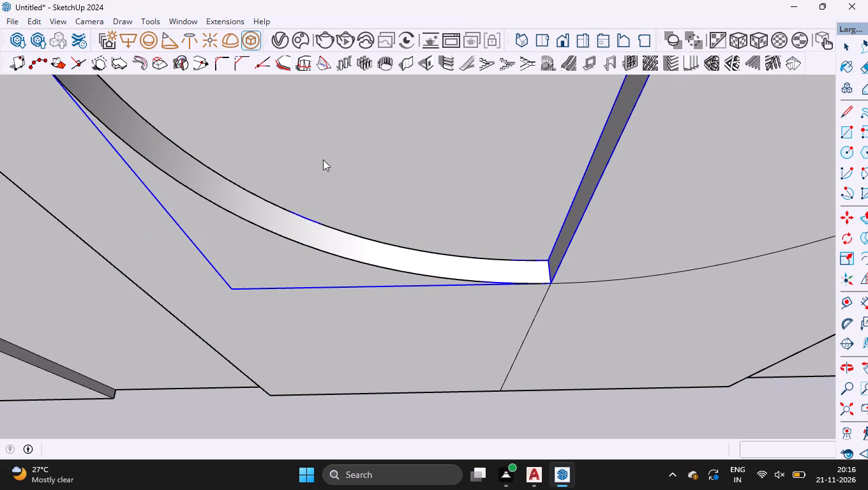
{"action": "scroll", "coordinate": [336, 262], "scroll_direction": "down", "scroll_amount": 11}
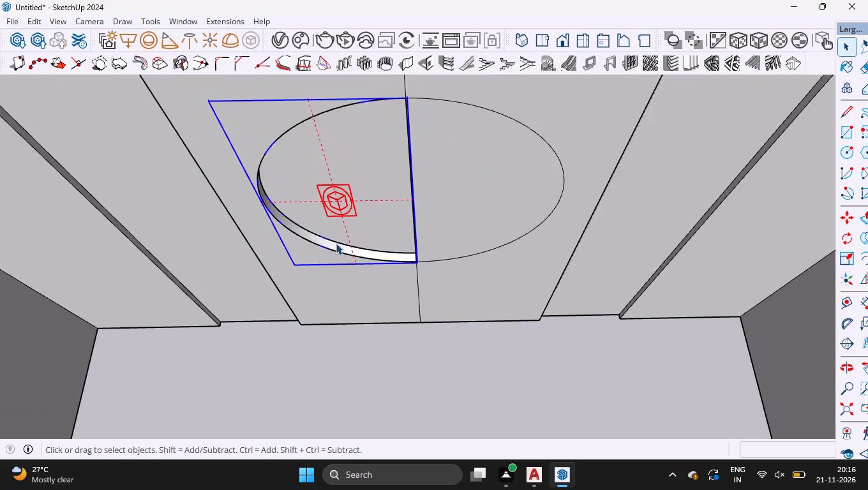
{"action": "scroll", "coordinate": [331, 263], "scroll_direction": "down", "scroll_amount": 5}
{"action": "middle_click_drag", "start_coordinate": [503, 269], "coordinate": [510, 143]}
{"action": "scroll", "coordinate": [338, 273], "scroll_direction": "down", "scroll_amount": 5}
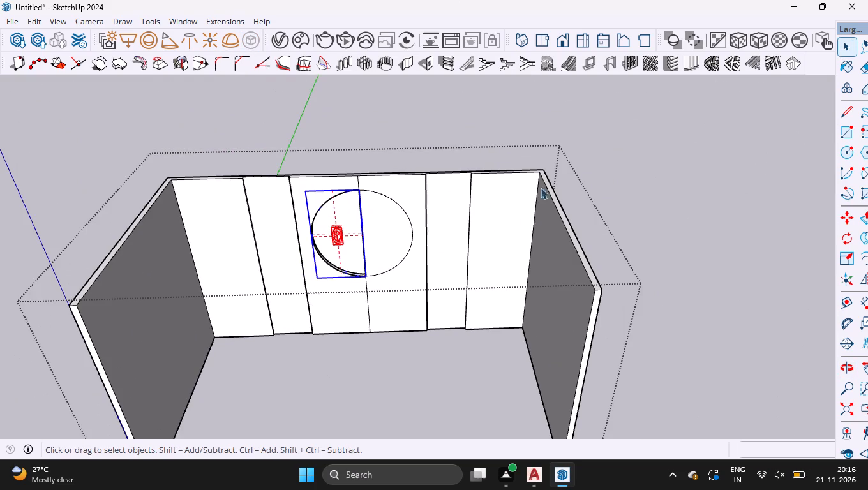
{"action": "middle_click_drag", "start_coordinate": [407, 209], "coordinate": [429, 135]}
{"action": "middle_click_drag", "start_coordinate": [405, 258], "coordinate": [403, 246]}
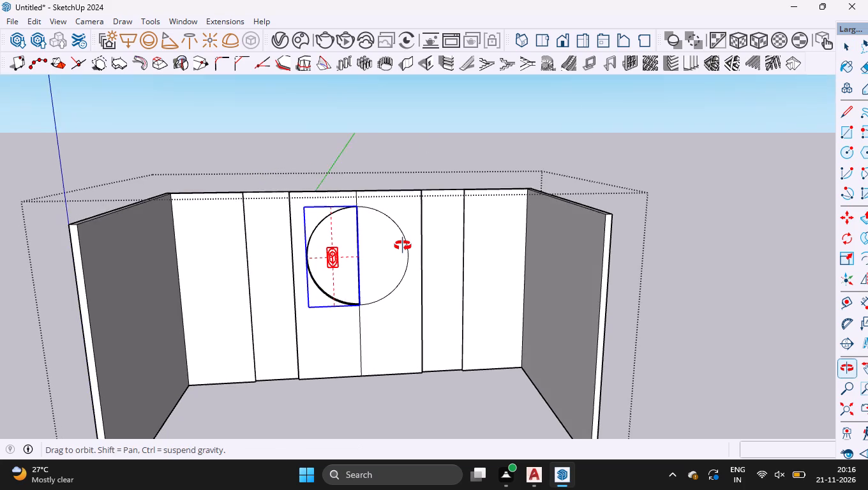
{"action": "middle_click_drag", "start_coordinate": [403, 246], "coordinate": [401, 235]}
{"action": "left_click", "coordinate": [680, 293]}
Reopen the wall group and Push/Pull the right half of the split circle out 1".
{"action": "scroll", "coordinate": [333, 219], "scroll_direction": "up", "scroll_amount": 6}
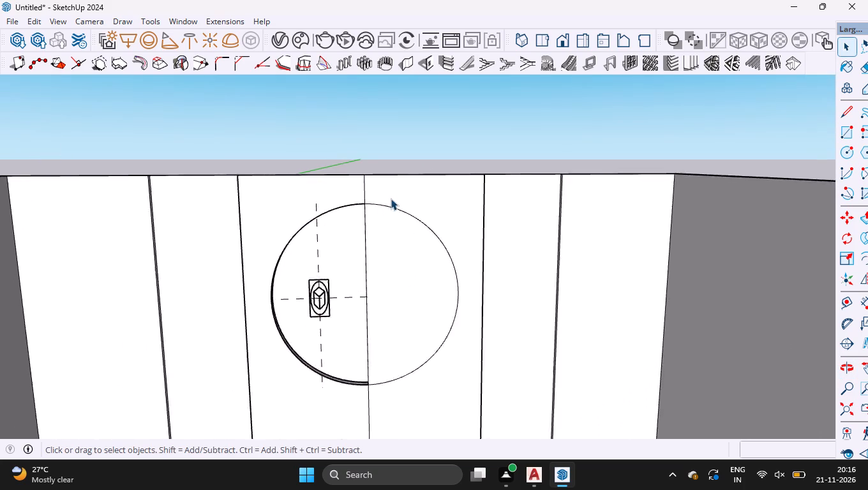
{"action": "scroll", "coordinate": [391, 198], "scroll_direction": "up", "scroll_amount": 4}
{"action": "middle_click_drag", "start_coordinate": [361, 219], "coordinate": [391, 308]}
{"action": "double_click", "coordinate": [384, 267]}
{"action": "scroll", "coordinate": [384, 267], "scroll_direction": "up", "scroll_amount": 4}
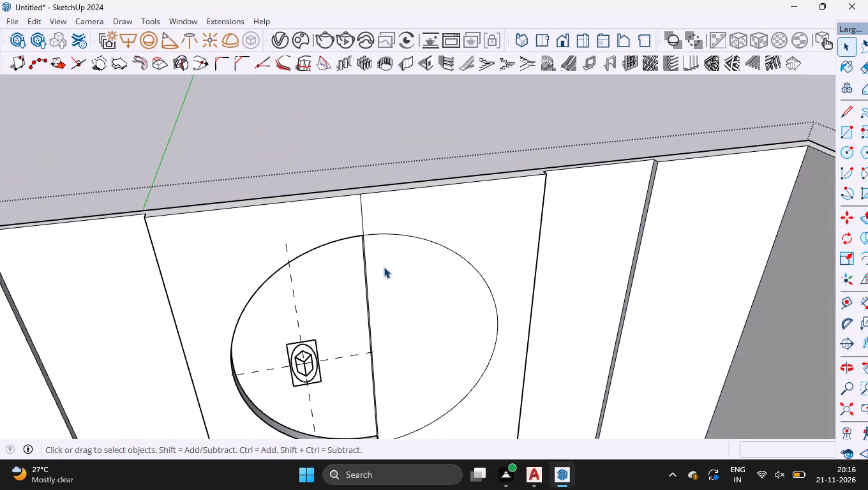
{"action": "key", "text": "p"}
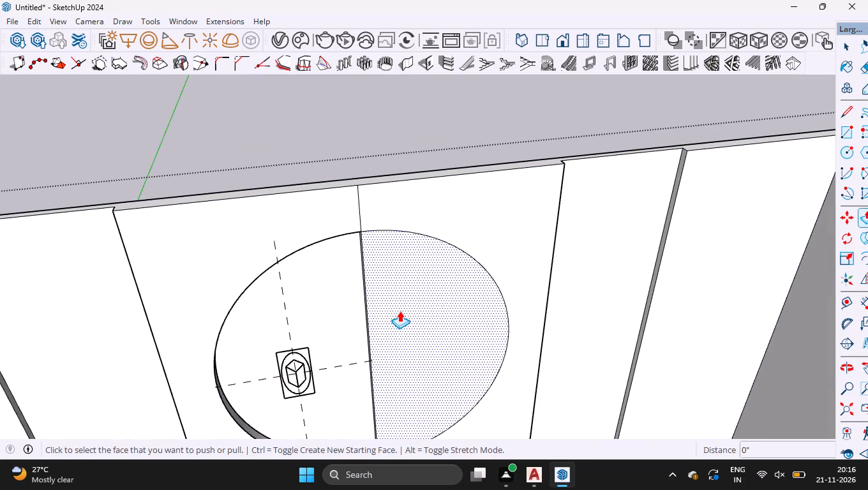
{"action": "left_click", "coordinate": [400, 311]}
{"action": "type", "text": "1\""}
{"action": "key", "text": "Return"}
{"action": "key", "text": "space"}
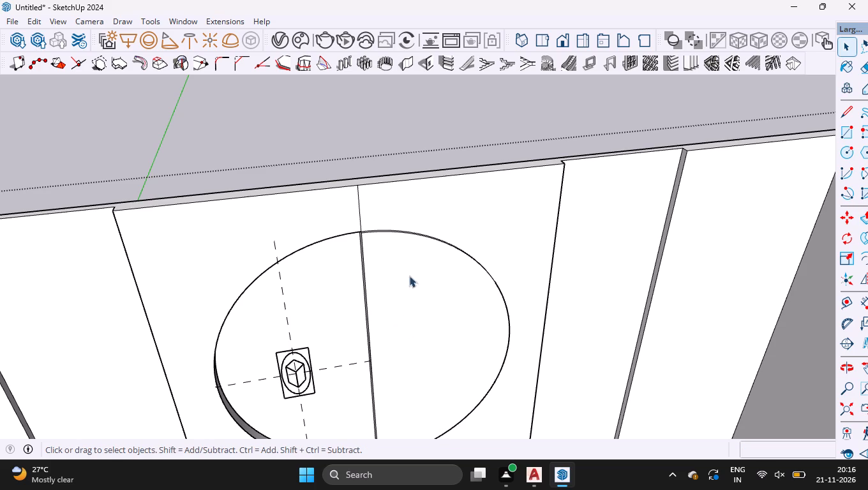
Group the curved rim face of the split circle's right half, convert it to a V-Ray Mesh Light, and close the wall group.
{"action": "scroll", "coordinate": [410, 226], "scroll_direction": "up", "scroll_amount": 16}
{"action": "middle_click_drag", "start_coordinate": [321, 235], "coordinate": [320, 459]}
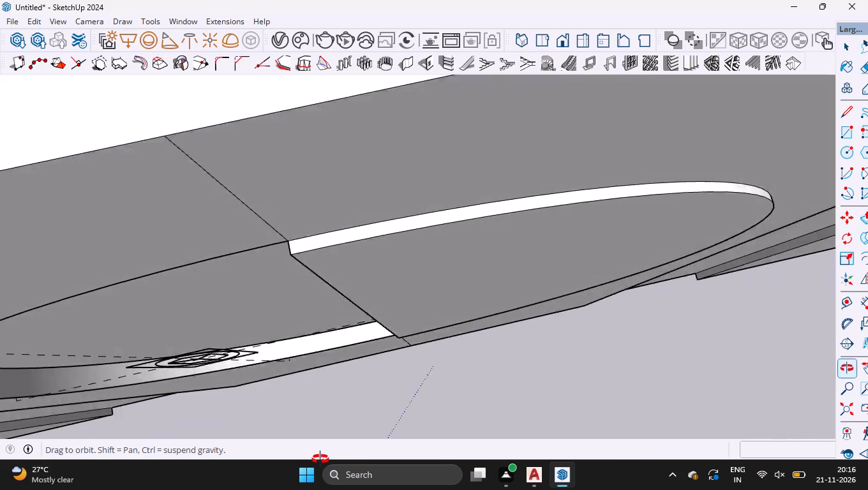
{"action": "middle_click_drag", "start_coordinate": [320, 459], "coordinate": [348, 452]}
{"action": "scroll", "coordinate": [272, 219], "scroll_direction": "up", "scroll_amount": 5}
{"action": "scroll", "coordinate": [304, 287], "scroll_direction": "up", "scroll_amount": 4}
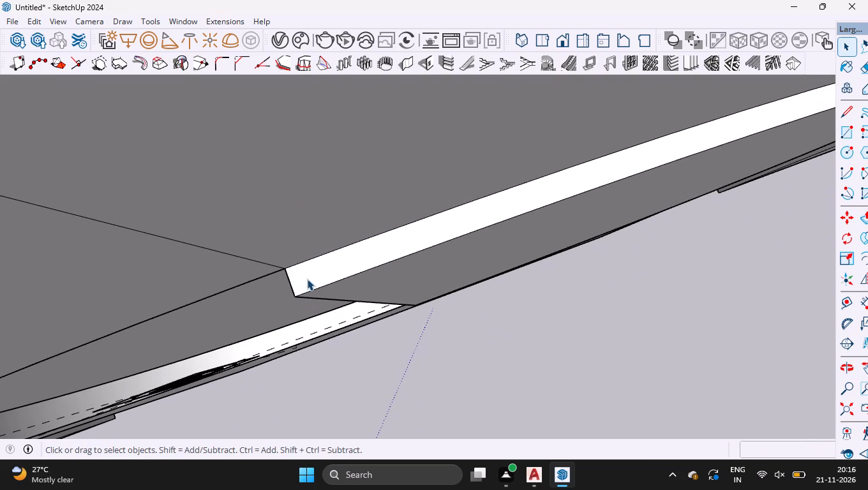
{"action": "left_click", "coordinate": [304, 277]}
{"action": "left_click", "coordinate": [310, 277]}
{"action": "double_click", "coordinate": [312, 277]}
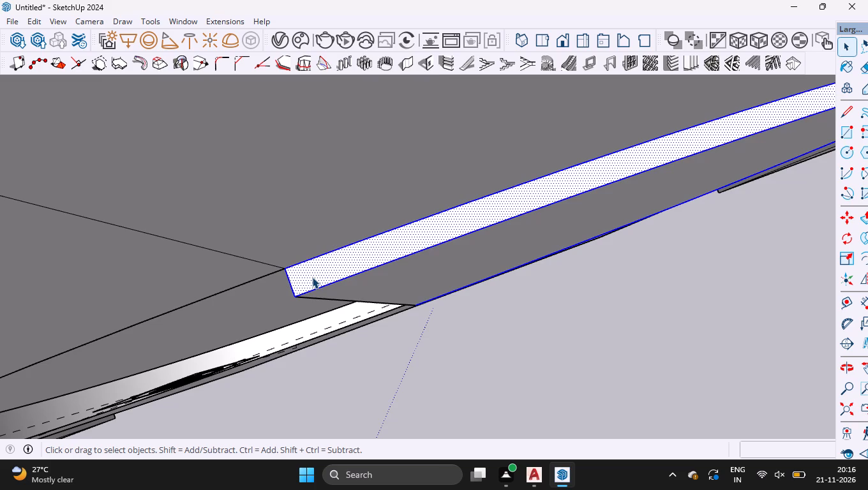
{"action": "right_click", "coordinate": [312, 277]}
{"action": "left_click", "coordinate": [382, 124]}
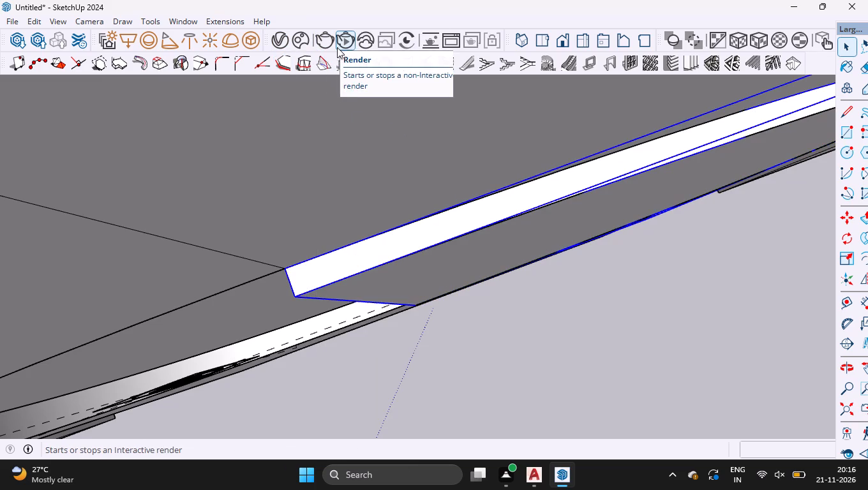
{"action": "left_click", "coordinate": [251, 42]}
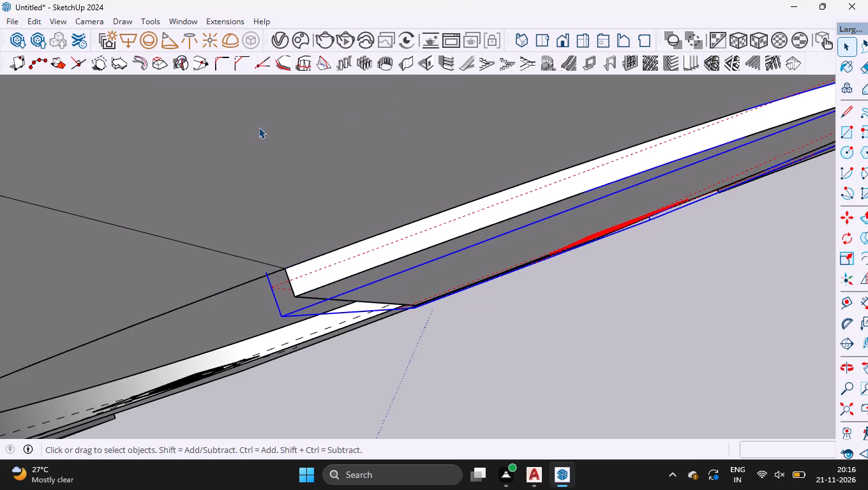
{"action": "scroll", "coordinate": [258, 140], "scroll_direction": "down", "scroll_amount": 5}
{"action": "scroll", "coordinate": [299, 229], "scroll_direction": "down", "scroll_amount": 17}
{"action": "scroll", "coordinate": [278, 245], "scroll_direction": "down", "scroll_amount": 7}
{"action": "middle_click_drag", "start_coordinate": [218, 346], "coordinate": [224, 289]}
{"action": "scroll", "coordinate": [225, 290], "scroll_direction": "down", "scroll_amount": 12}
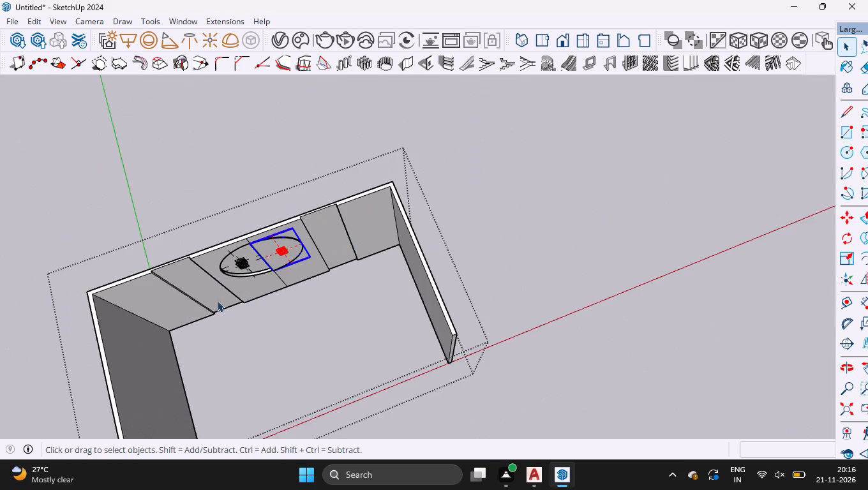
{"action": "middle_click_drag", "start_coordinate": [213, 295], "coordinate": [158, 95]}
{"action": "scroll", "coordinate": [316, 172], "scroll_direction": "down", "scroll_amount": 5}
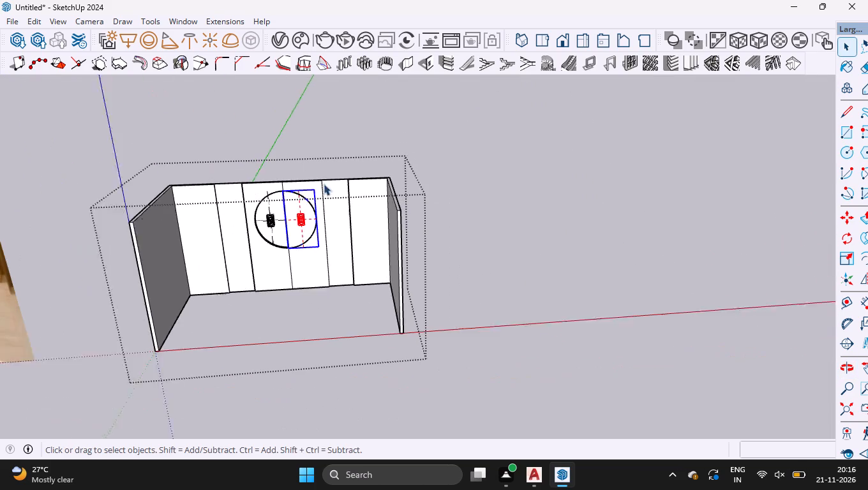
{"action": "scroll", "coordinate": [35, 202], "scroll_direction": "up", "scroll_amount": 2}
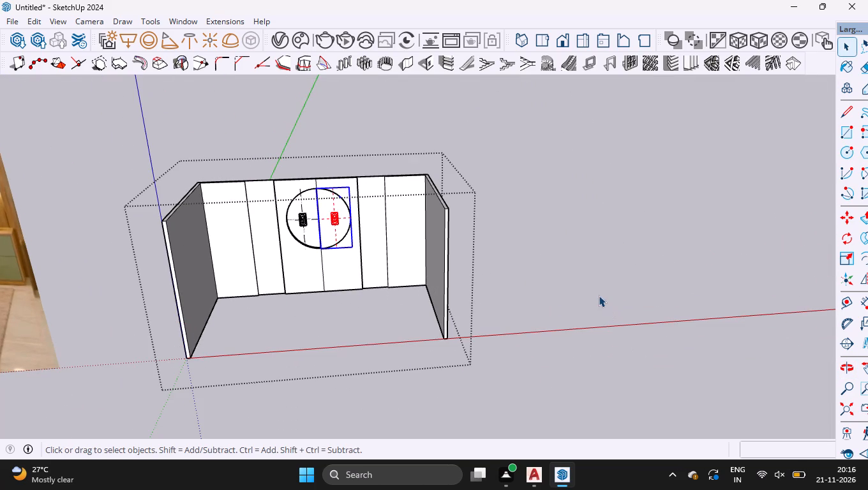
{"action": "left_click", "coordinate": [595, 297]}
Frame the headboard wall with the split circle from the front and start a V-Ray interactive render.
{"action": "scroll", "coordinate": [334, 201], "scroll_direction": "up", "scroll_amount": 4}
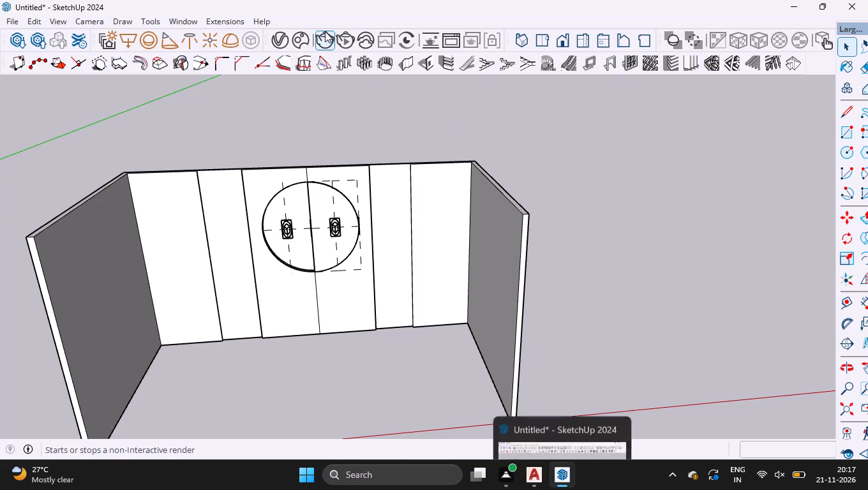
{"action": "scroll", "coordinate": [209, 274], "scroll_direction": "up", "scroll_amount": 1}
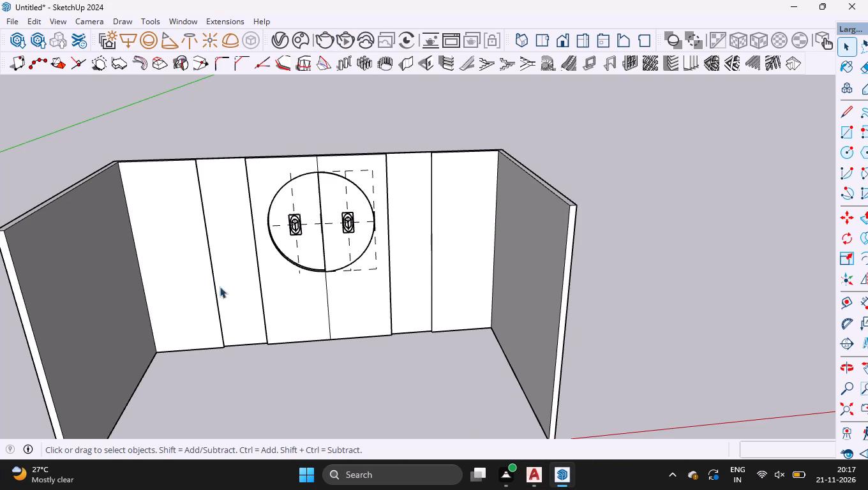
{"action": "middle_click_drag", "start_coordinate": [172, 320], "coordinate": [153, 276]}
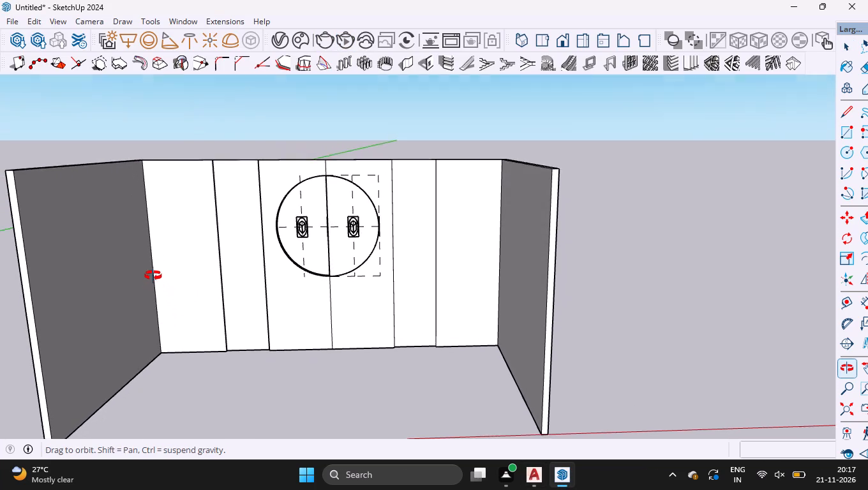
{"action": "middle_click_drag", "start_coordinate": [153, 276], "coordinate": [154, 264]}
{"action": "scroll", "coordinate": [195, 407], "scroll_direction": "up", "scroll_amount": 1}
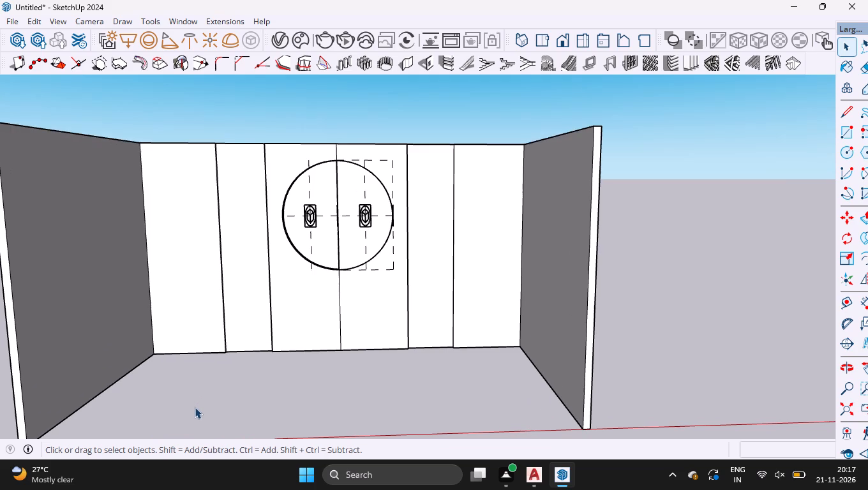
{"action": "scroll", "coordinate": [212, 376], "scroll_direction": "up", "scroll_amount": 3}
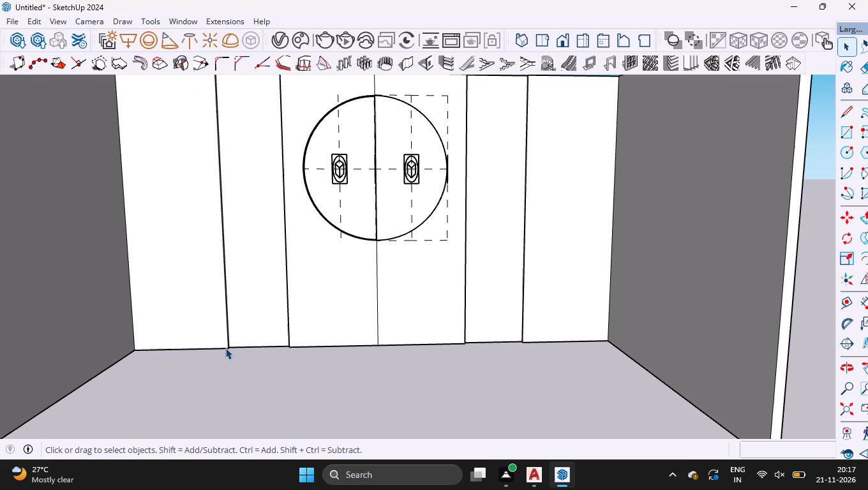
{"action": "scroll", "coordinate": [280, 385], "scroll_direction": "down", "scroll_amount": 1}
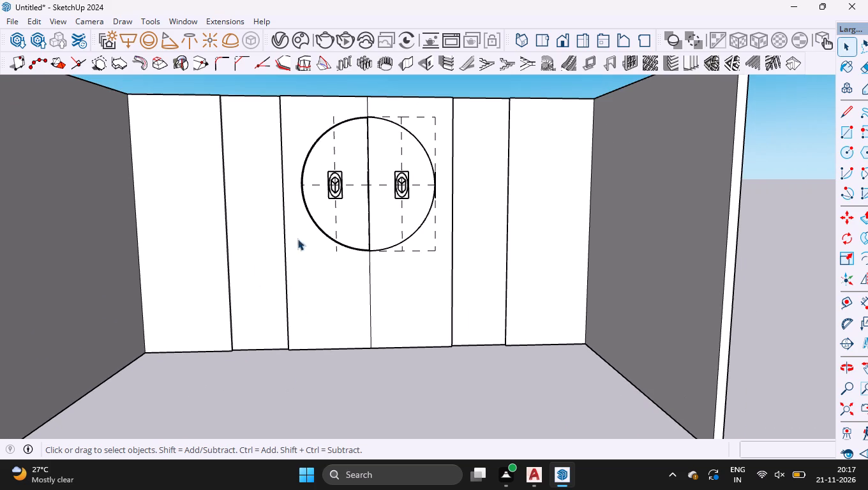
{"action": "scroll", "coordinate": [312, 203], "scroll_direction": "up", "scroll_amount": 2}
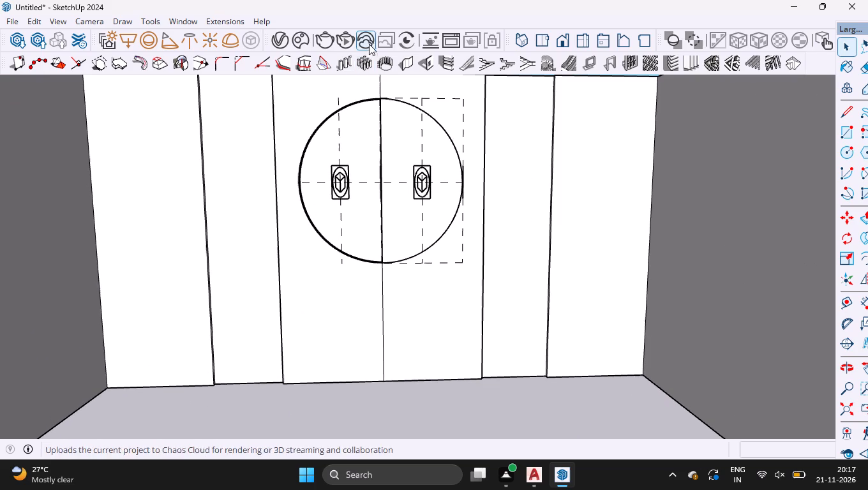
{"action": "left_click", "coordinate": [353, 48]}
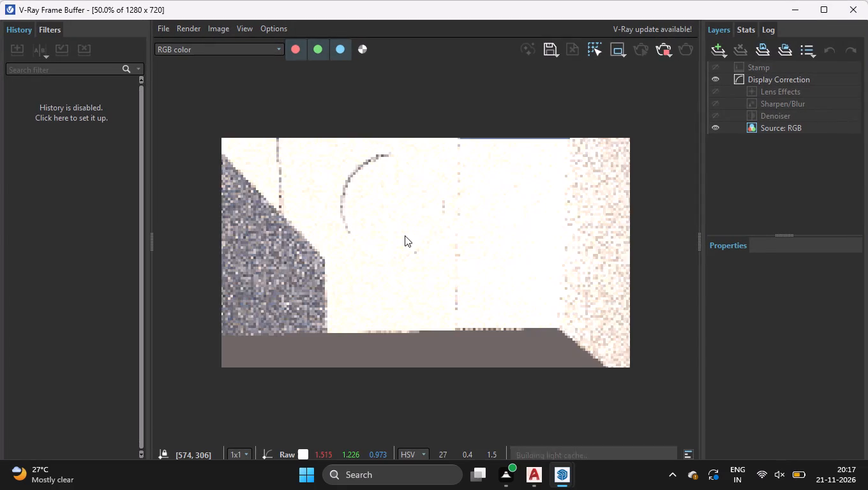
{"action": "left_click", "coordinate": [802, 5]}
Set the SunLight intensity to 0 in the V-Ray Asset Editor and check the interactive render.
{"action": "left_click", "coordinate": [288, 40]}
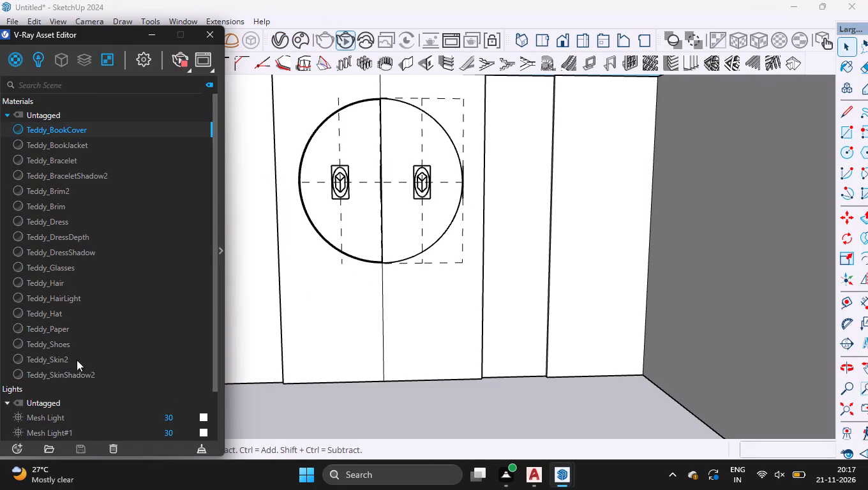
{"action": "scroll", "coordinate": [110, 426], "scroll_direction": "down", "scroll_amount": 6}
{"action": "left_click_drag", "start_coordinate": [179, 390], "coordinate": [140, 392]}
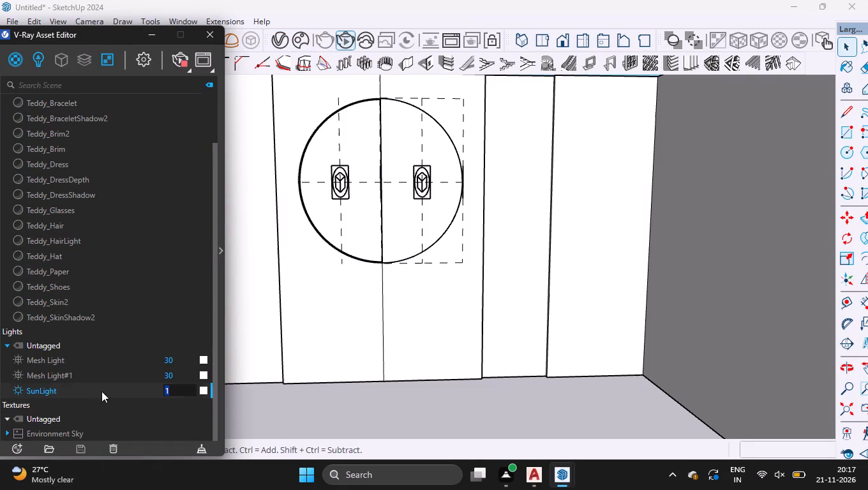
{"action": "key", "text": "0"}
{"action": "key", "text": "Return"}
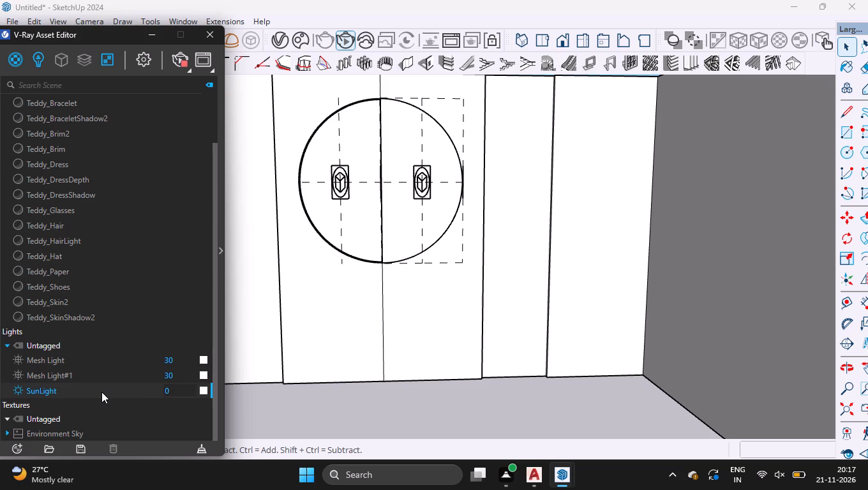
{"action": "left_click", "coordinate": [202, 33]}
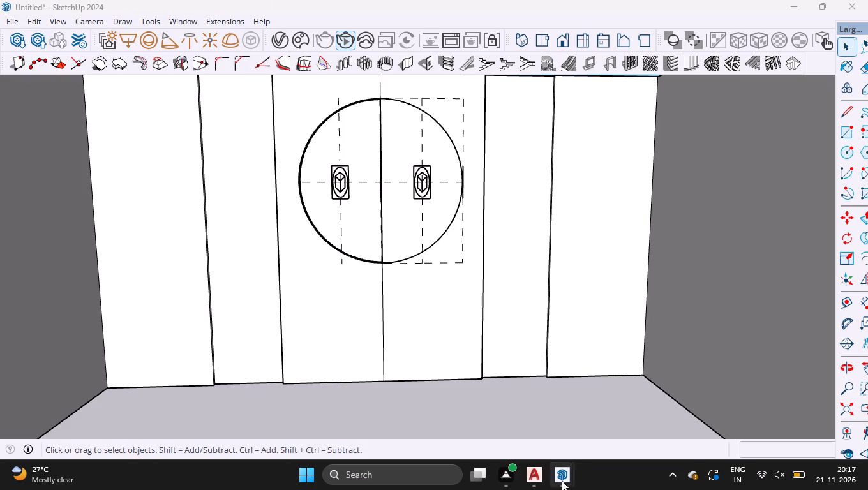
{"action": "left_click", "coordinate": [599, 418]}
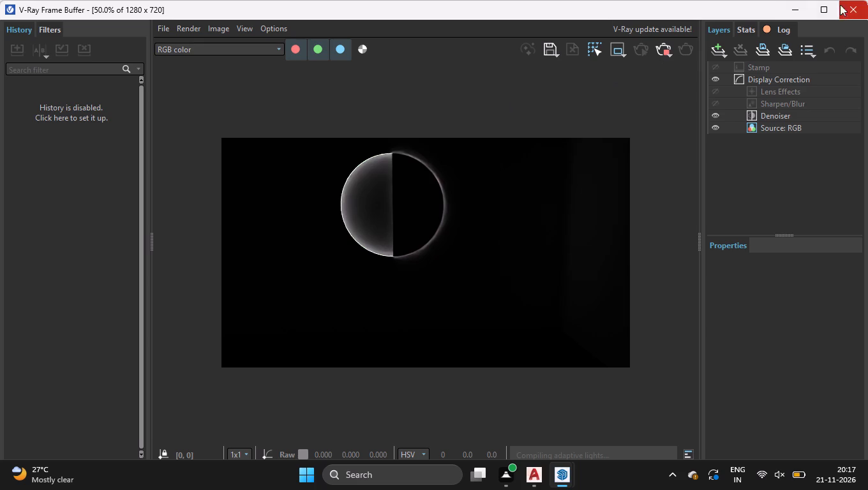
{"action": "left_click", "coordinate": [804, 6]}
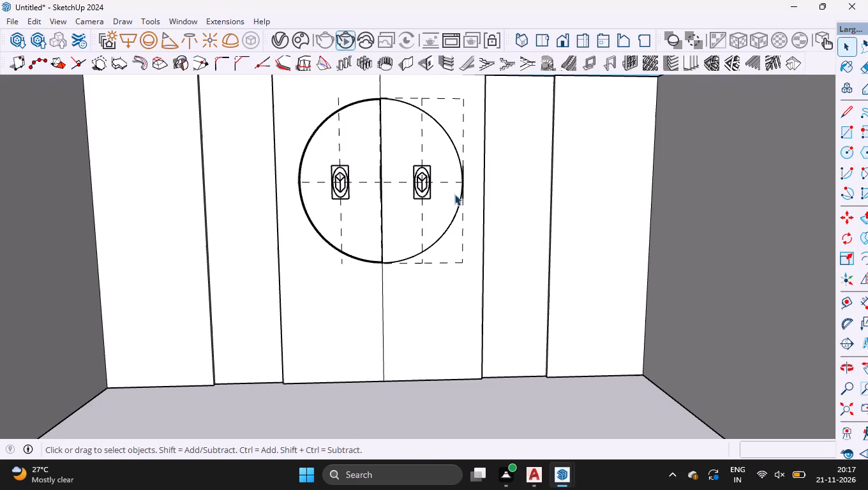
Set Mesh Light#1's colour temperature to 3545 K, copy that colour to Mesh Light, and check the render.
{"action": "scroll", "coordinate": [366, 72], "scroll_direction": "up", "scroll_amount": 5}
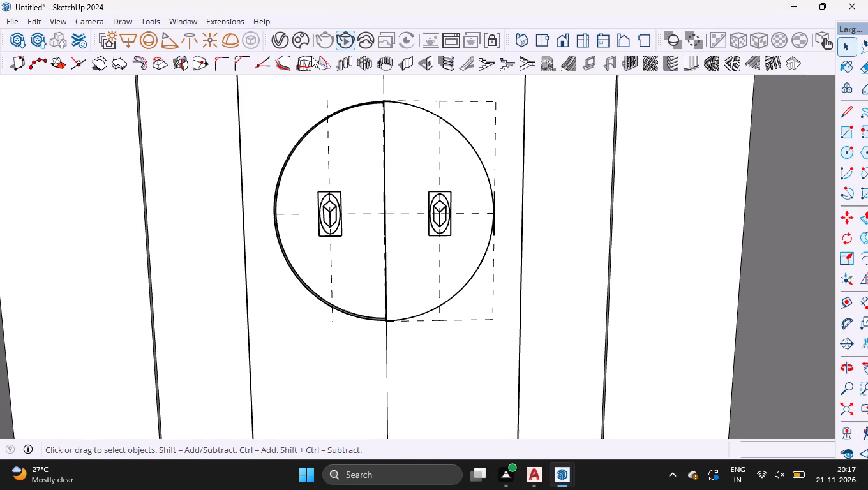
{"action": "left_click", "coordinate": [285, 34]}
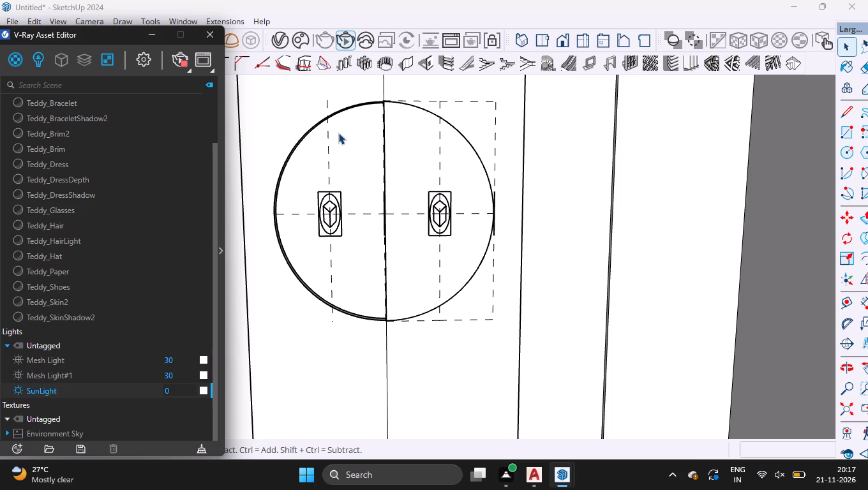
{"action": "left_click", "coordinate": [202, 378]}
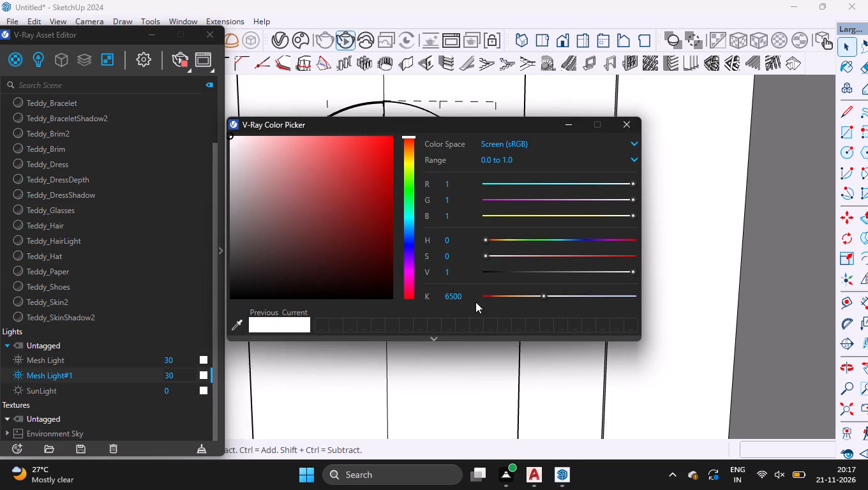
{"action": "left_click_drag", "start_coordinate": [472, 301], "coordinate": [356, 299]}
{"action": "type", "text": "3545"}
{"action": "key", "text": "Return"}
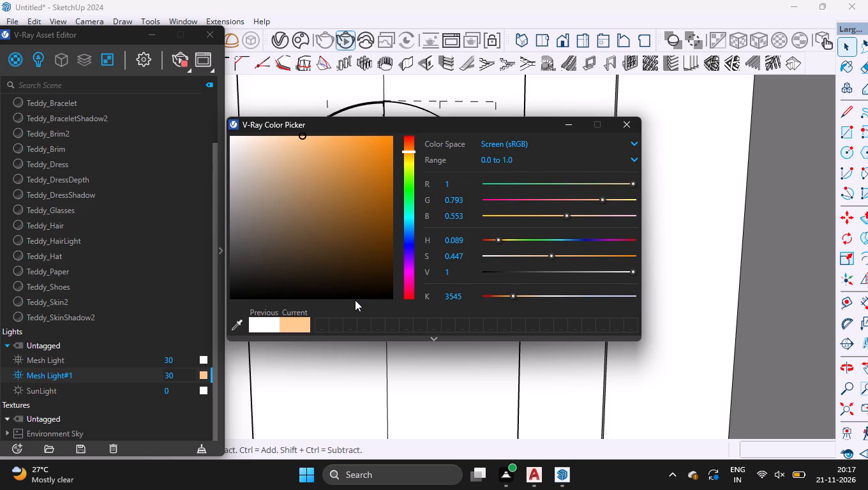
{"action": "left_click_drag", "start_coordinate": [202, 375], "coordinate": [202, 357]}
{"action": "left_click", "coordinate": [621, 128]}
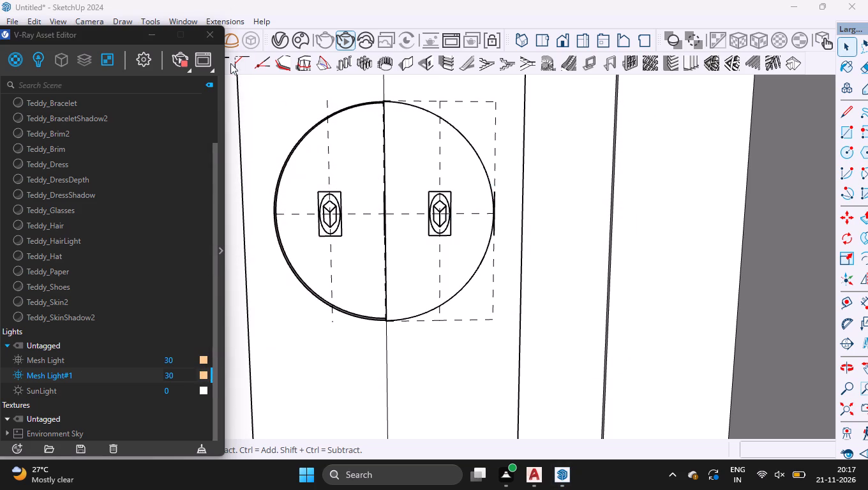
{"action": "left_click", "coordinate": [206, 32]}
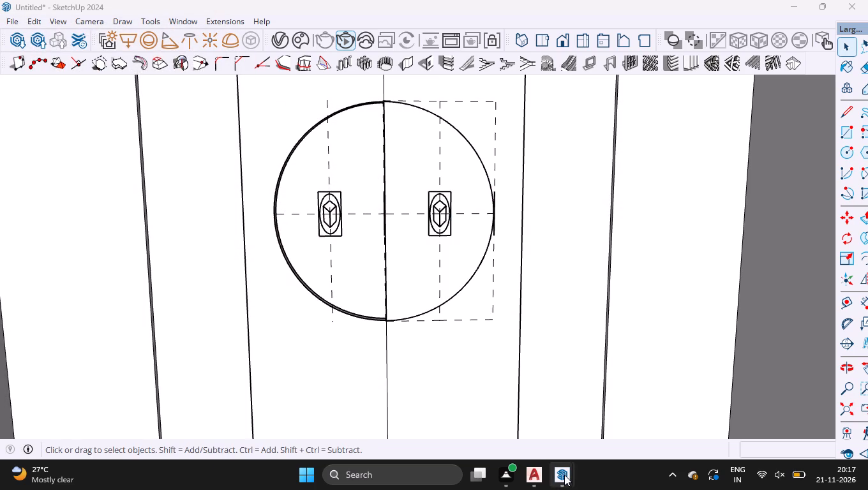
{"action": "left_click", "coordinate": [601, 413]}
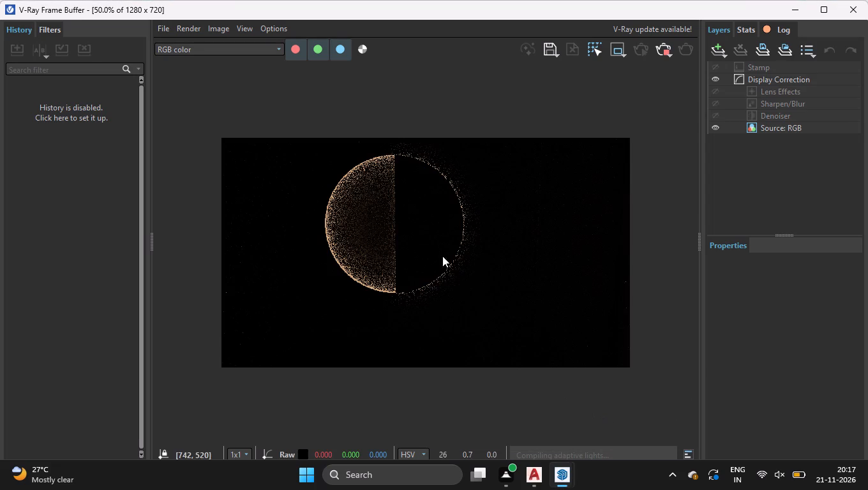
{"action": "middle_click_drag", "start_coordinate": [437, 224], "coordinate": [449, 226]}
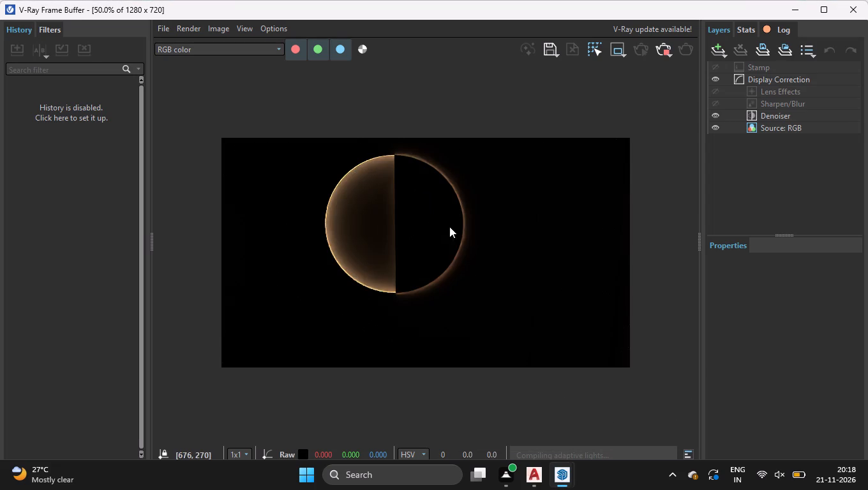
{"action": "middle_click_drag", "start_coordinate": [449, 226], "coordinate": [529, 229]}
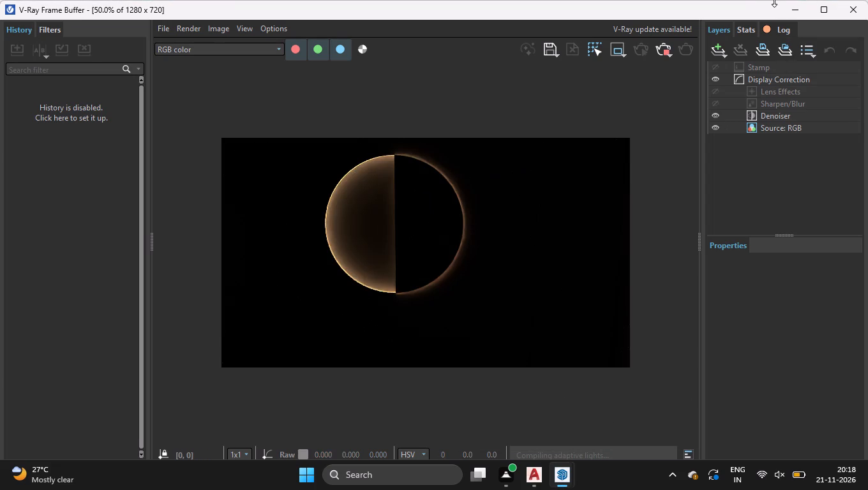
{"action": "left_click", "coordinate": [788, 10]}
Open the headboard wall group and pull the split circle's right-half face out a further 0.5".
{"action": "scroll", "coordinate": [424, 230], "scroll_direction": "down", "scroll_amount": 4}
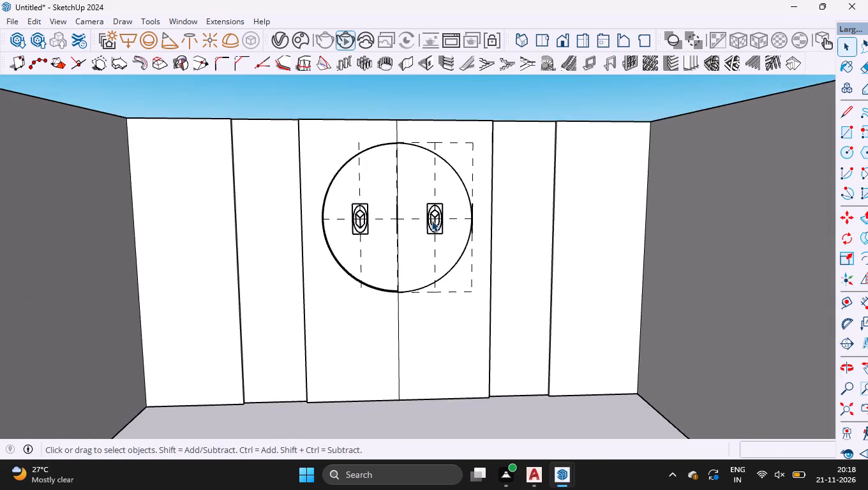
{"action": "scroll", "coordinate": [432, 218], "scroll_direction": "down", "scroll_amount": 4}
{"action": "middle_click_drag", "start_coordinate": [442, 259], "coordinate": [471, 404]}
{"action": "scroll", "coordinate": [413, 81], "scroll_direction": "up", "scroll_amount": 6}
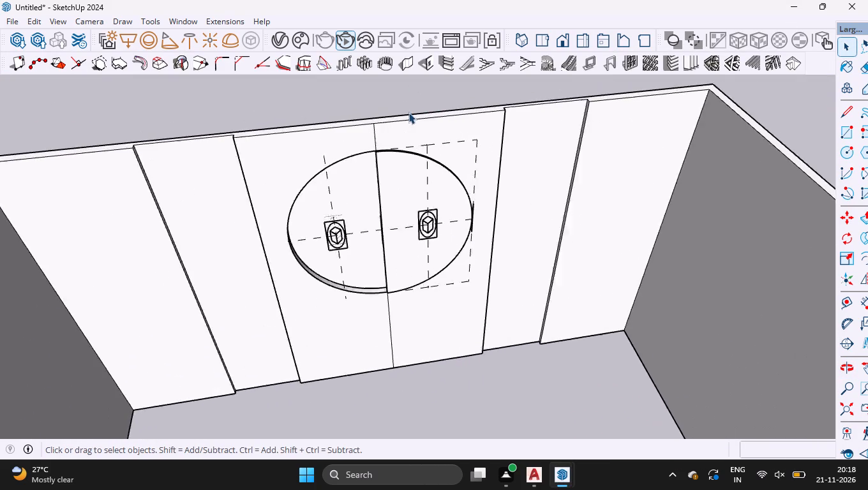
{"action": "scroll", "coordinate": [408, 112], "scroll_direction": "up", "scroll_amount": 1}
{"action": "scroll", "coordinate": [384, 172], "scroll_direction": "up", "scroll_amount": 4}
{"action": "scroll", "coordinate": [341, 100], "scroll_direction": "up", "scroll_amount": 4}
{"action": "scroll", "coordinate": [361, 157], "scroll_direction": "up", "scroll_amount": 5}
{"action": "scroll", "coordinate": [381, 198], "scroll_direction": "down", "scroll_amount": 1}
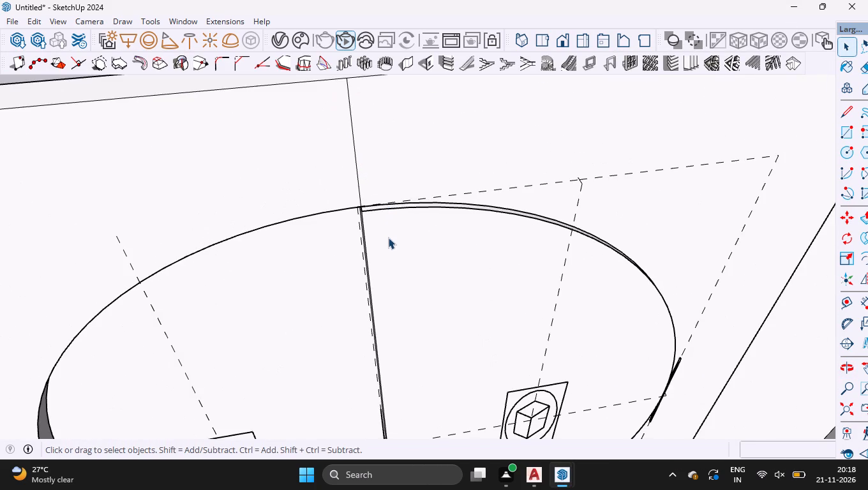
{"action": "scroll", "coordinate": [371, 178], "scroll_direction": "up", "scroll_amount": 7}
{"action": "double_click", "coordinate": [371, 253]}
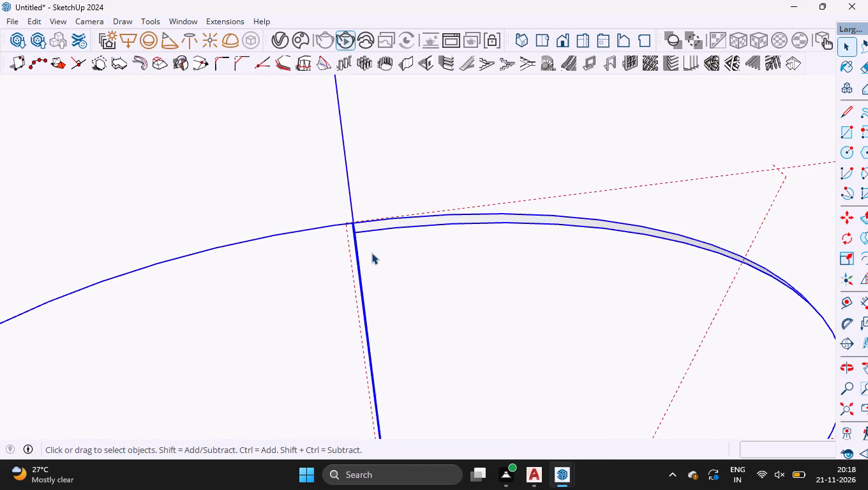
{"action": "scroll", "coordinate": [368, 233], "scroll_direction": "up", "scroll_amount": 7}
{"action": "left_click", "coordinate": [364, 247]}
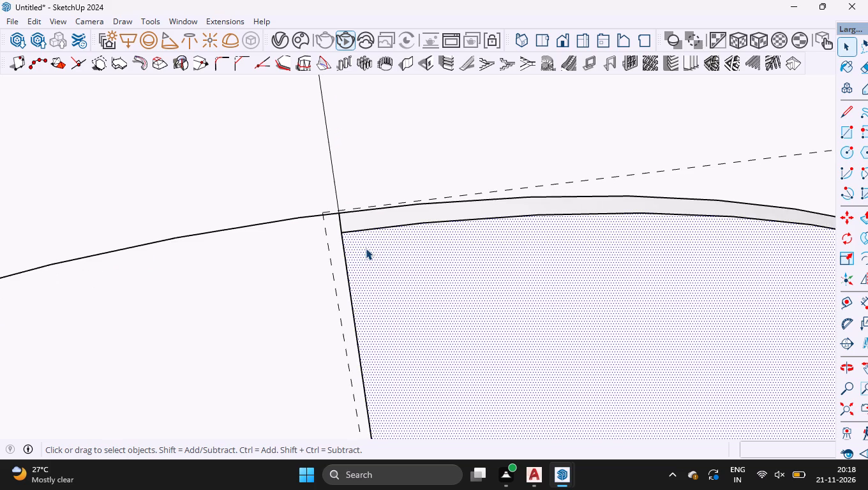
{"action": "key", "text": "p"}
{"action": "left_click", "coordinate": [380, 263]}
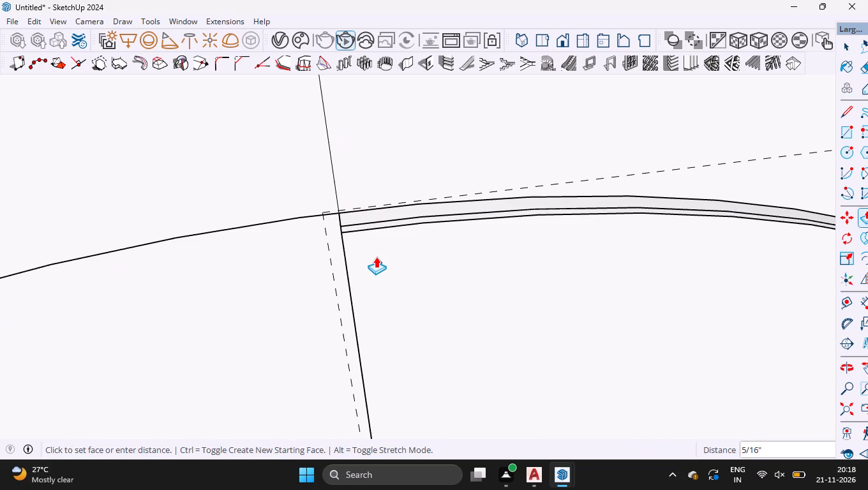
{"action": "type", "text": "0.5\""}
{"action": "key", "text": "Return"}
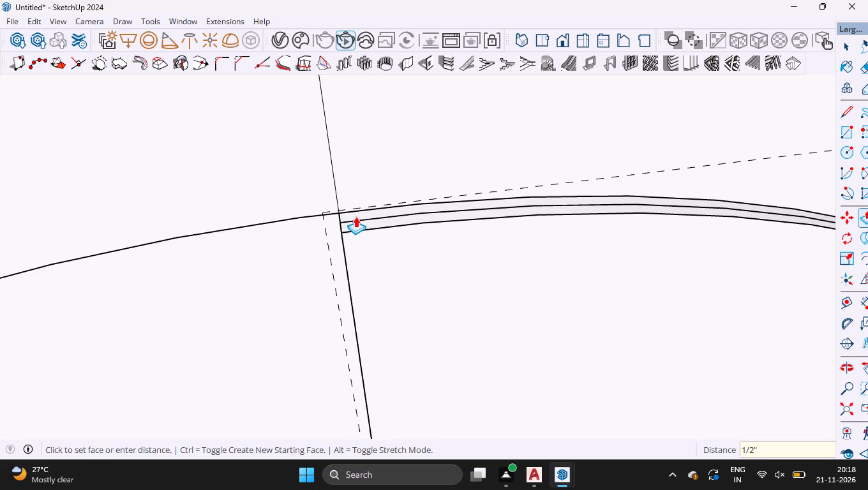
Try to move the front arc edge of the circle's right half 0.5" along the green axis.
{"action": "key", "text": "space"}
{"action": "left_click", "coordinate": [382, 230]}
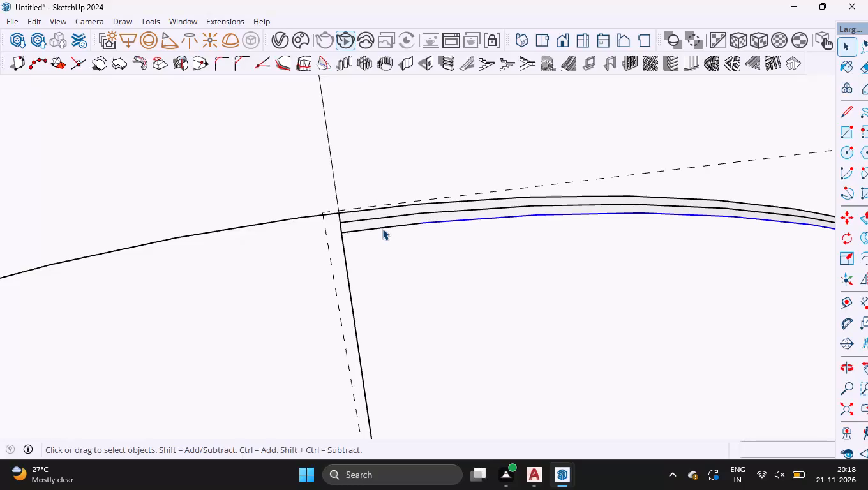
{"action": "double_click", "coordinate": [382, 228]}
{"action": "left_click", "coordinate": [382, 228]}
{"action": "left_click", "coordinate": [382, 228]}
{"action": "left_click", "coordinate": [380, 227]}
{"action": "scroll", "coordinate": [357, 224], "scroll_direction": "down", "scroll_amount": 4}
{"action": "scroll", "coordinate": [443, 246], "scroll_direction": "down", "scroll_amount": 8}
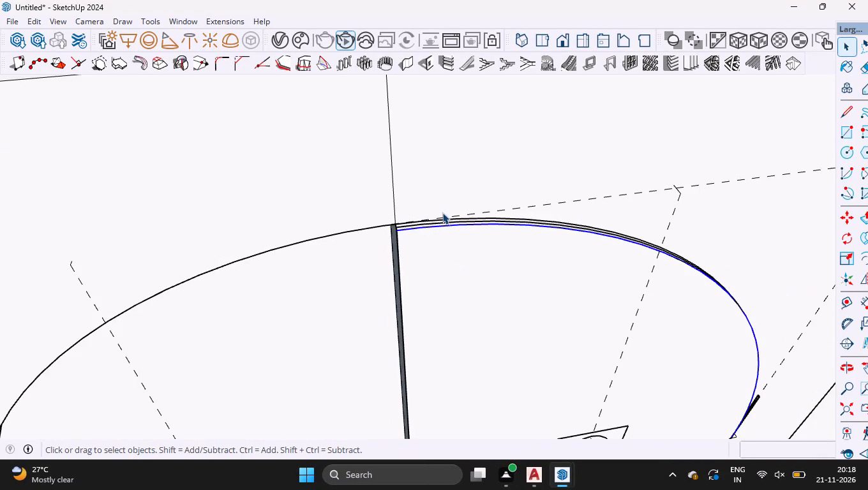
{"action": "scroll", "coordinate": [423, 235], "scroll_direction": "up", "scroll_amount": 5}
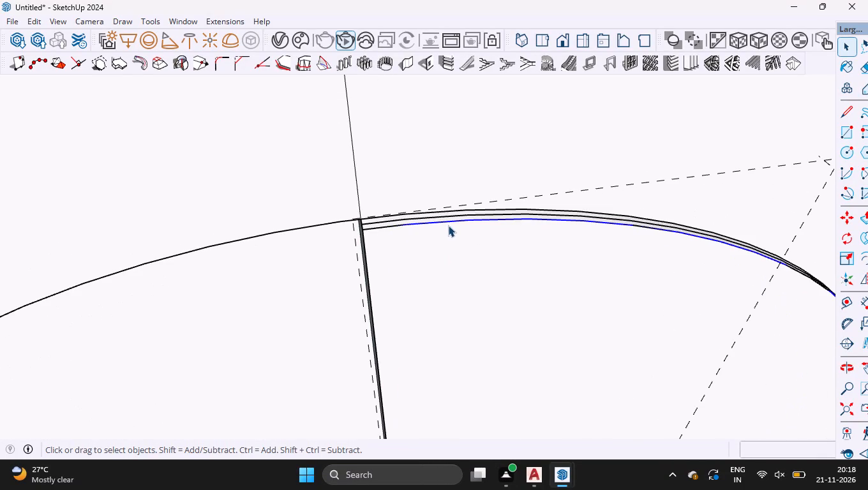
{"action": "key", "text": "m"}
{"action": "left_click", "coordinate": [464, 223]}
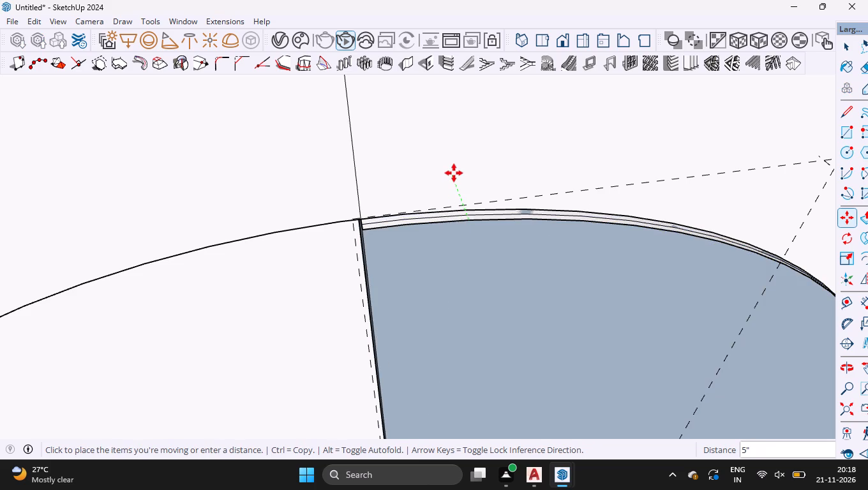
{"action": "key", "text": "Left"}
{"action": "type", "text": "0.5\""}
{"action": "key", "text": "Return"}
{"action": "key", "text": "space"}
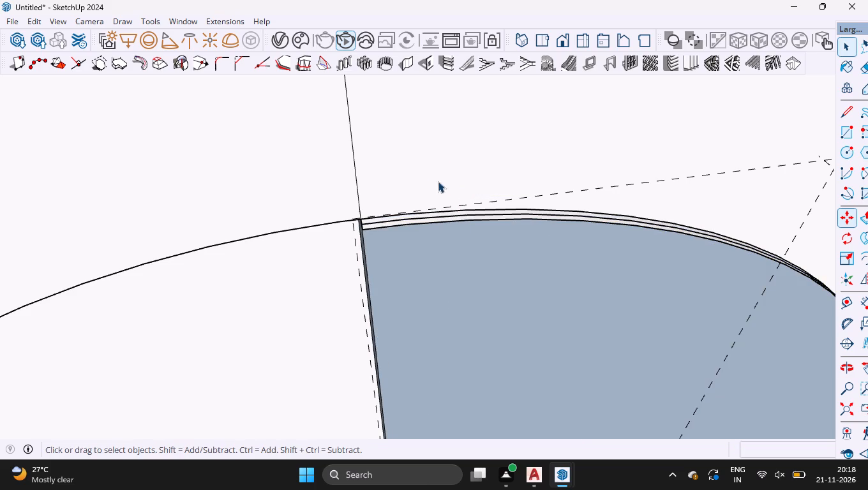
Undo the right half's edge move, extrusions, rim group and mesh light back to the flat half-circle face.
{"action": "scroll", "coordinate": [426, 163], "scroll_direction": "down", "scroll_amount": 19}
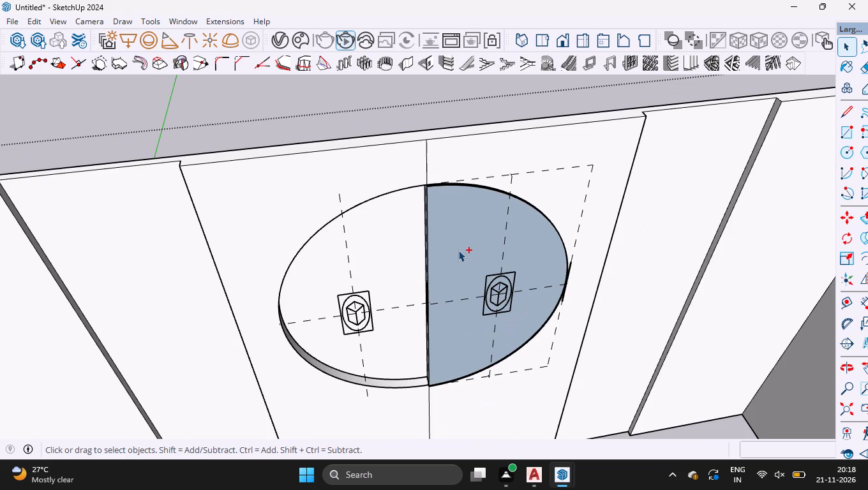
{"action": "key", "text": "ctrl+z"}
{"action": "key", "text": "ctrl+z"}
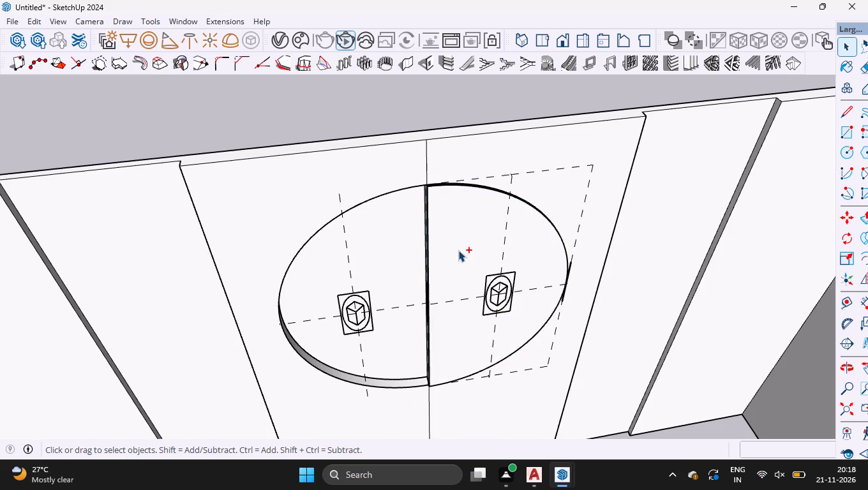
{"action": "key", "text": "ctrl+z"}
{"action": "key", "text": "ctrl+z"}
{"action": "key", "text": "ctrl+z"}
{"action": "key", "text": "ctrl+z"}
{"action": "key", "text": "ctrl+z"}
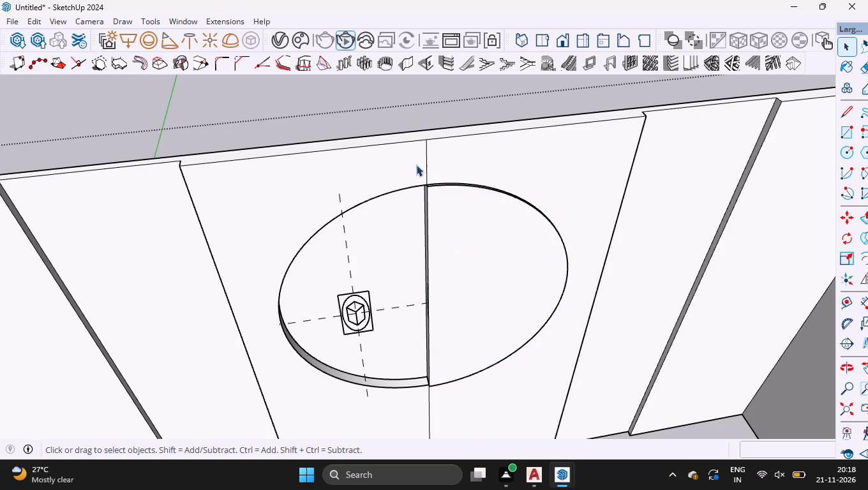
{"action": "scroll", "coordinate": [428, 170], "scroll_direction": "up", "scroll_amount": 12}
{"action": "scroll", "coordinate": [428, 221], "scroll_direction": "up", "scroll_amount": 6}
{"action": "scroll", "coordinate": [379, 191], "scroll_direction": "up", "scroll_amount": 6}
{"action": "left_click", "coordinate": [430, 232]}
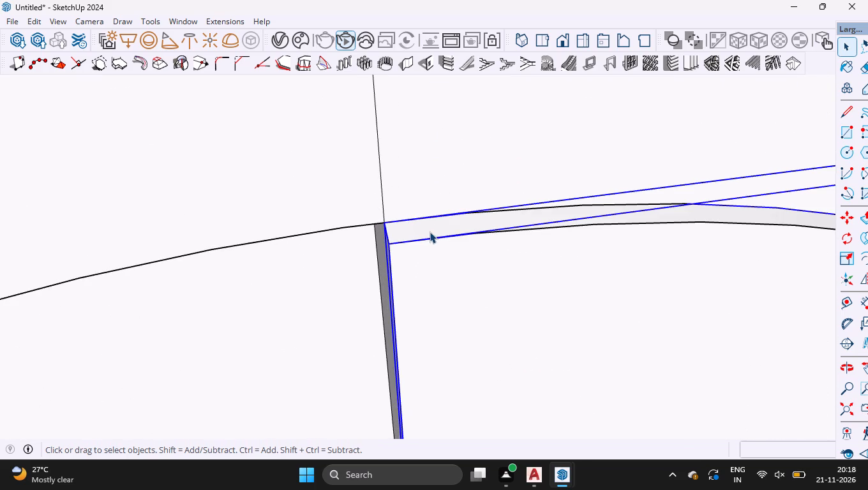
{"action": "key", "text": "ctrl+z"}
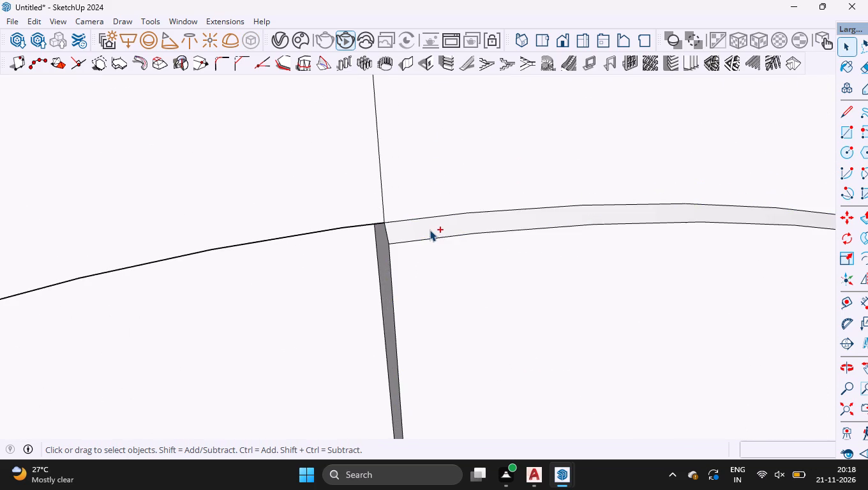
{"action": "key", "text": "ctrl+z"}
Pull the split circle's flat right-half face outward by 0.1".
{"action": "scroll", "coordinate": [402, 193], "scroll_direction": "down", "scroll_amount": 15}
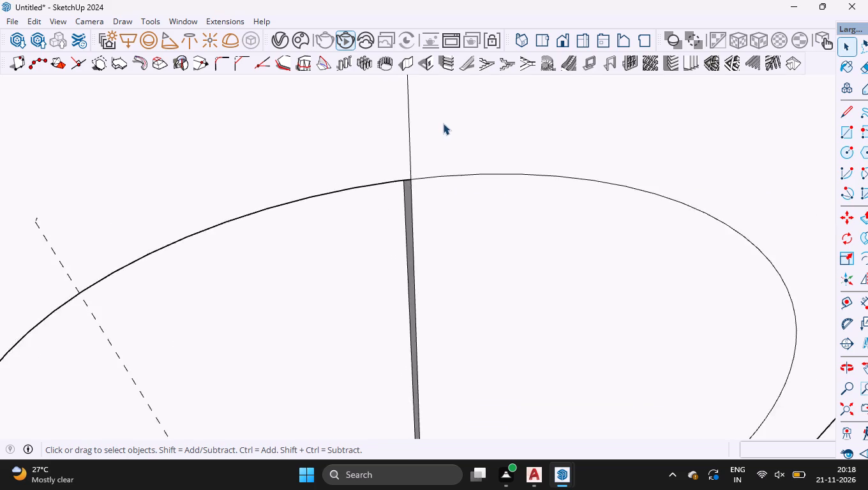
{"action": "scroll", "coordinate": [443, 123], "scroll_direction": "down", "scroll_amount": 3}
{"action": "middle_click_drag", "start_coordinate": [429, 204], "coordinate": [671, 238]}
{"action": "scroll", "coordinate": [278, 140], "scroll_direction": "up", "scroll_amount": 3}
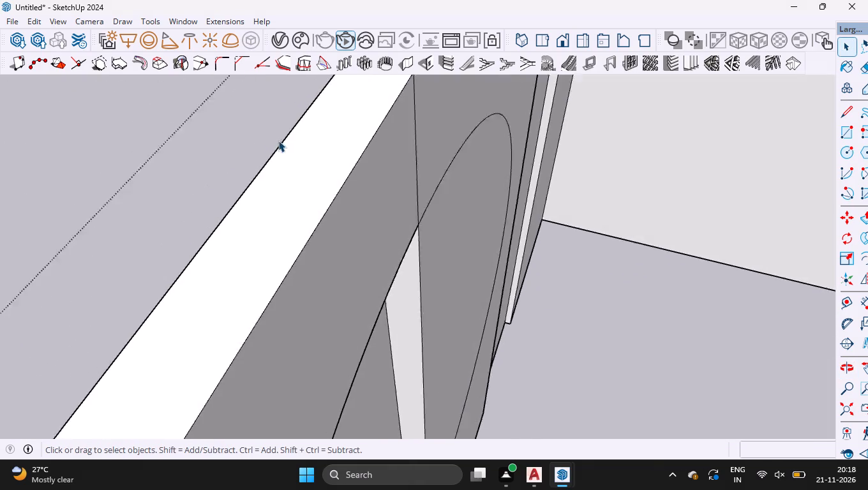
{"action": "scroll", "coordinate": [278, 140], "scroll_direction": "up", "scroll_amount": 2}
{"action": "scroll", "coordinate": [313, 167], "scroll_direction": "down", "scroll_amount": 5}
{"action": "scroll", "coordinate": [468, 217], "scroll_direction": "up", "scroll_amount": 4}
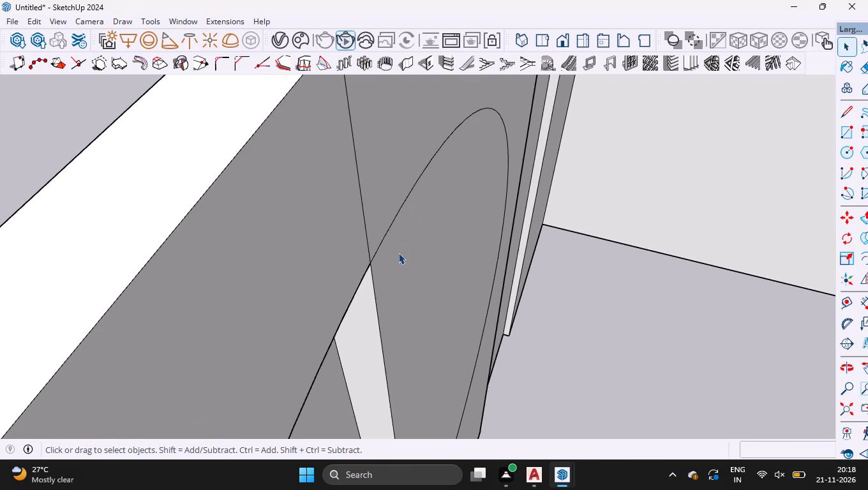
{"action": "key", "text": "p"}
{"action": "left_click", "coordinate": [405, 283]}
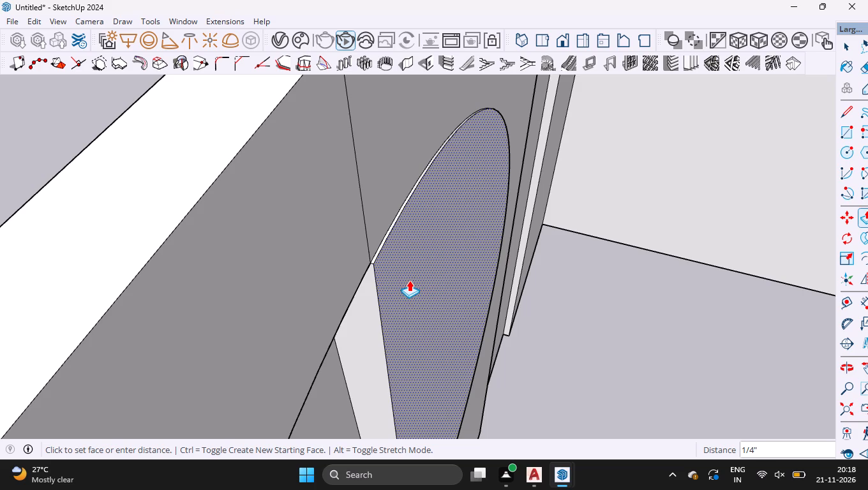
{"action": "key", "text": "0"}
{"action": "type", "text": ".1\""}
{"action": "key", "text": "Return"}
{"action": "key", "text": "space"}
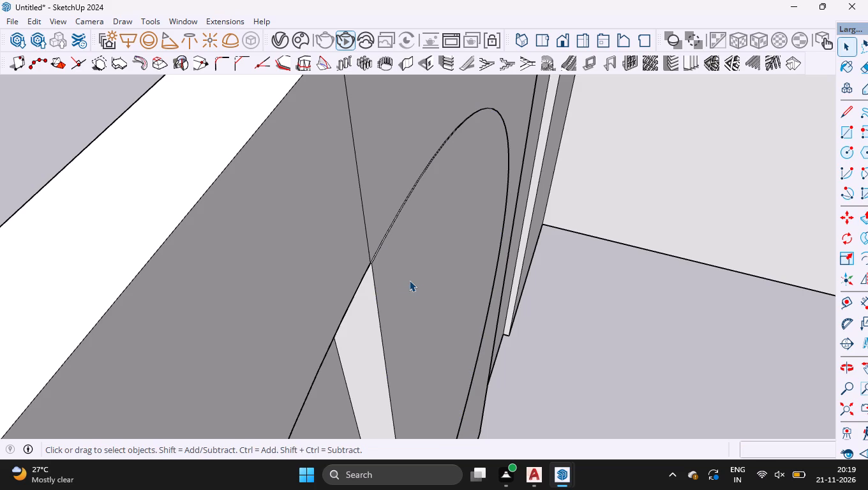
Group the right half's thin curved rim face with its edges and convert the group to a V-Ray Mesh Light.
{"action": "scroll", "coordinate": [377, 227], "scroll_direction": "up", "scroll_amount": 20}
{"action": "scroll", "coordinate": [377, 227], "scroll_direction": "up", "scroll_amount": 4}
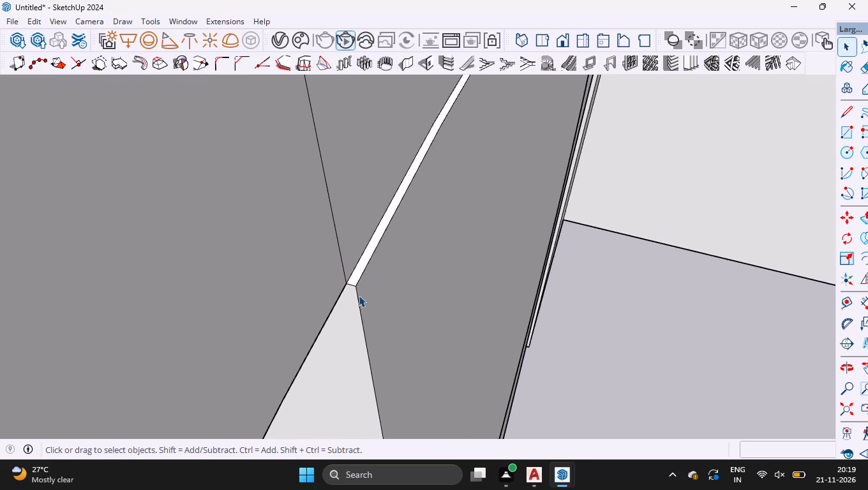
{"action": "scroll", "coordinate": [359, 295], "scroll_direction": "up", "scroll_amount": 14}
{"action": "double_click", "coordinate": [350, 275]}
{"action": "right_click", "coordinate": [351, 271]}
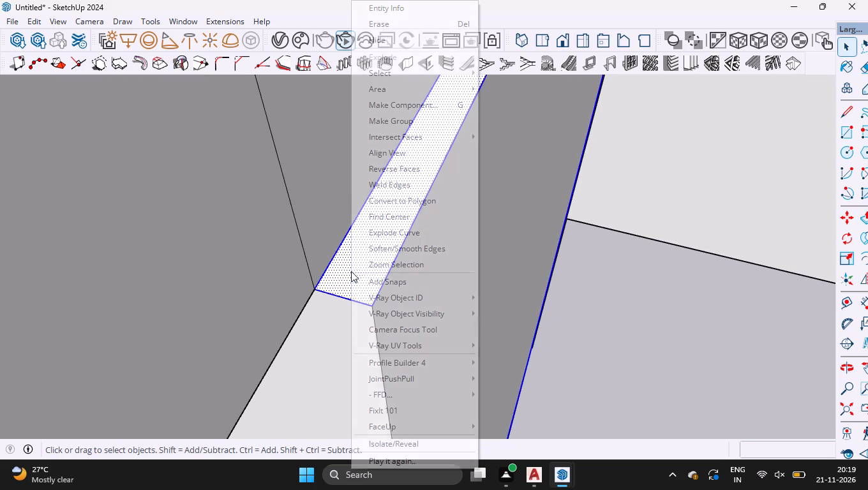
{"action": "left_click", "coordinate": [406, 121]}
{"action": "scroll", "coordinate": [426, 259], "scroll_direction": "down", "scroll_amount": 11}
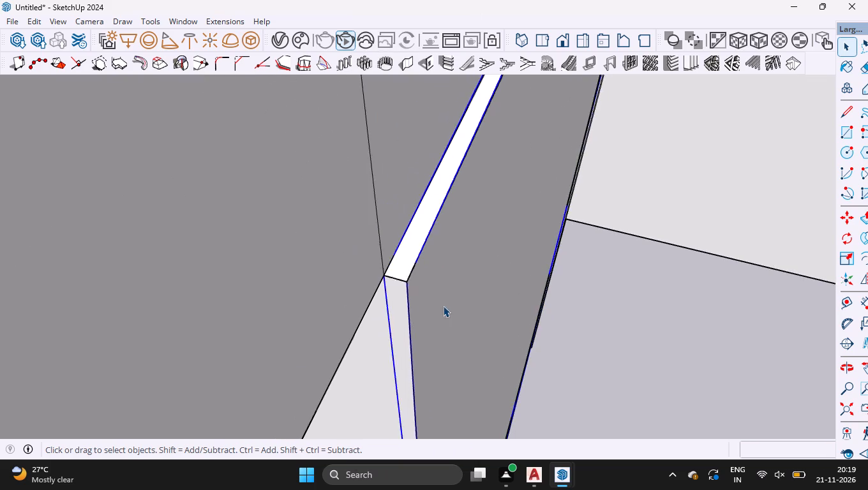
{"action": "middle_click_drag", "start_coordinate": [494, 319], "coordinate": [231, 297]}
{"action": "scroll", "coordinate": [318, 271], "scroll_direction": "down", "scroll_amount": 20}
{"action": "scroll", "coordinate": [318, 271], "scroll_direction": "down", "scroll_amount": 2}
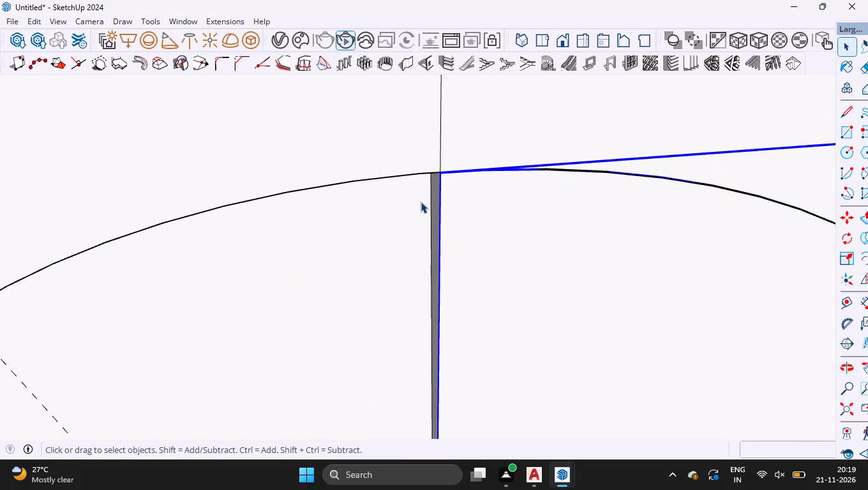
{"action": "scroll", "coordinate": [421, 202], "scroll_direction": "down", "scroll_amount": 15}
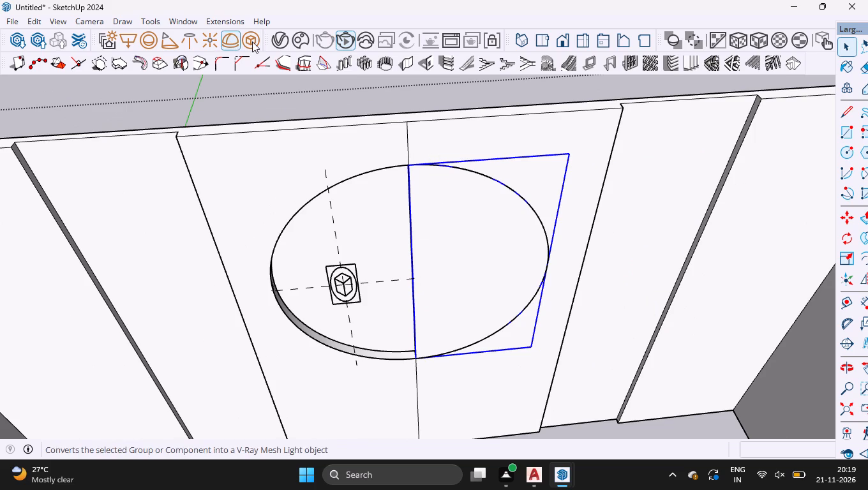
{"action": "left_click", "coordinate": [252, 41]}
Face the headboard wall straight on and check both halves of the circle's rim lighting in the V-Ray Frame Buffer render.
{"action": "scroll", "coordinate": [387, 124], "scroll_direction": "down", "scroll_amount": 10}
{"action": "middle_click_drag", "start_coordinate": [417, 336], "coordinate": [411, 322]}
{"action": "left_click", "coordinate": [418, 402]}
{"action": "middle_click_drag", "start_coordinate": [388, 224], "coordinate": [389, 112]}
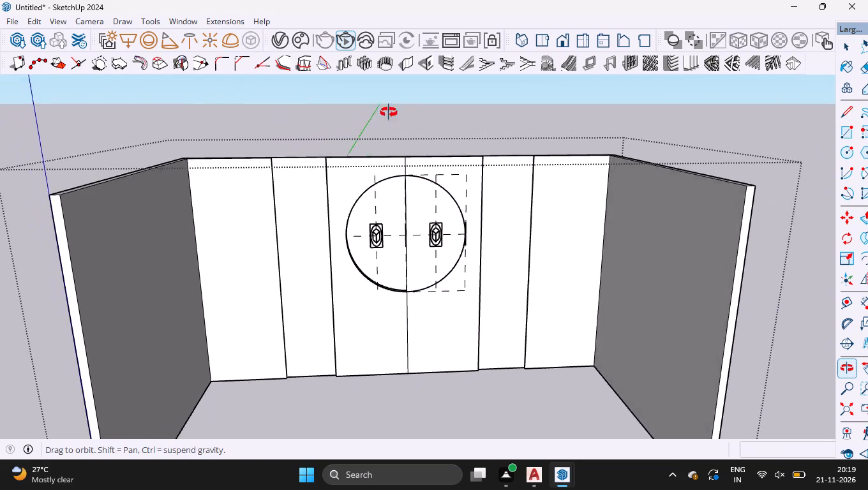
{"action": "middle_click_drag", "start_coordinate": [389, 112], "coordinate": [384, 93]}
{"action": "scroll", "coordinate": [375, 221], "scroll_direction": "down", "scroll_amount": 1}
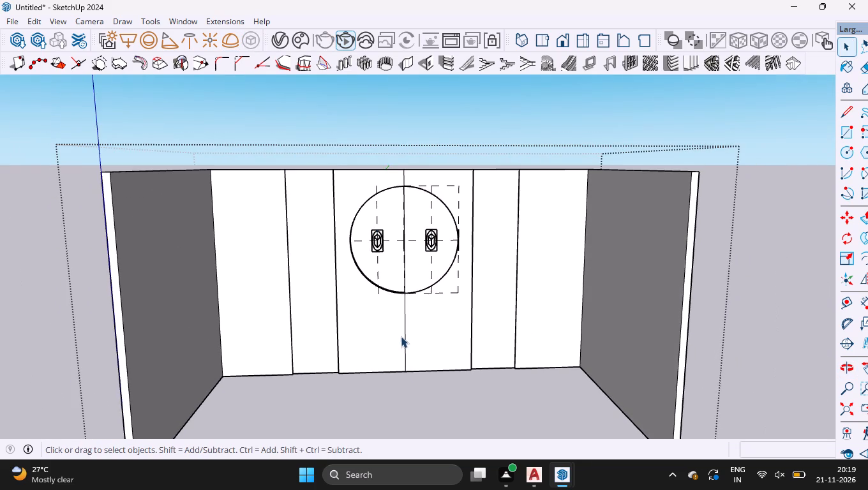
{"action": "scroll", "coordinate": [398, 318], "scroll_direction": "up", "scroll_amount": 3}
{"action": "scroll", "coordinate": [354, 206], "scroll_direction": "up", "scroll_amount": 1}
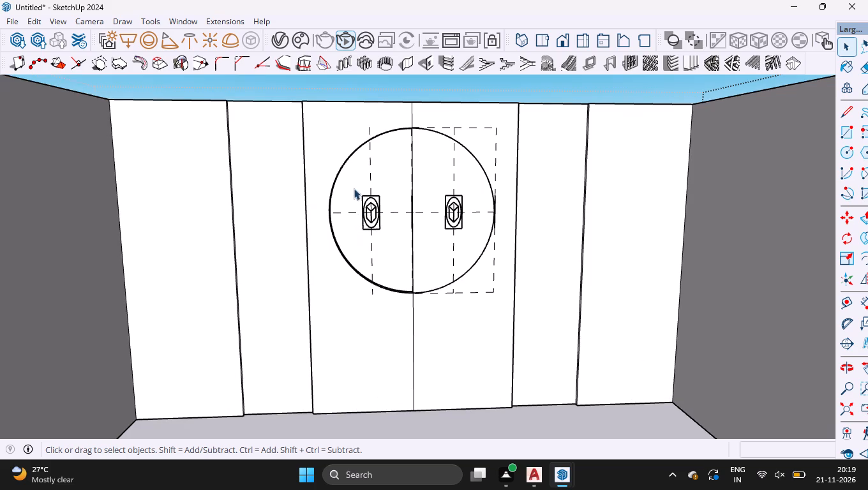
{"action": "scroll", "coordinate": [349, 237], "scroll_direction": "up", "scroll_amount": 1}
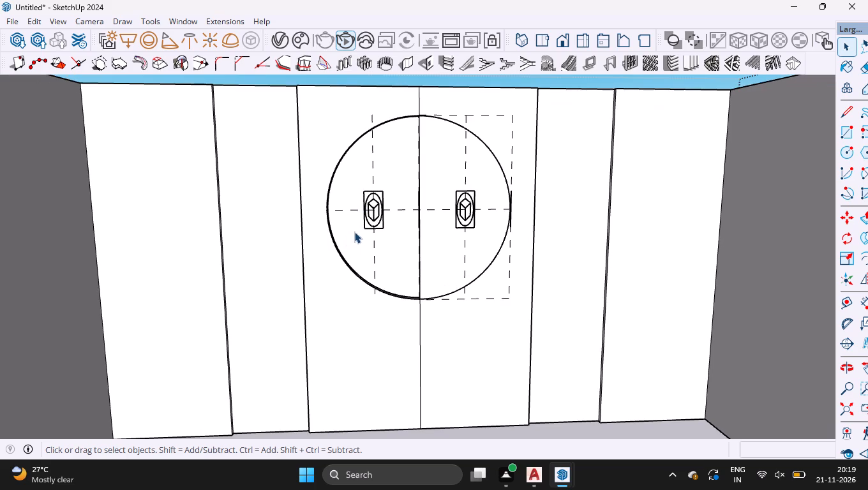
{"action": "scroll", "coordinate": [447, 243], "scroll_direction": "down", "scroll_amount": 1}
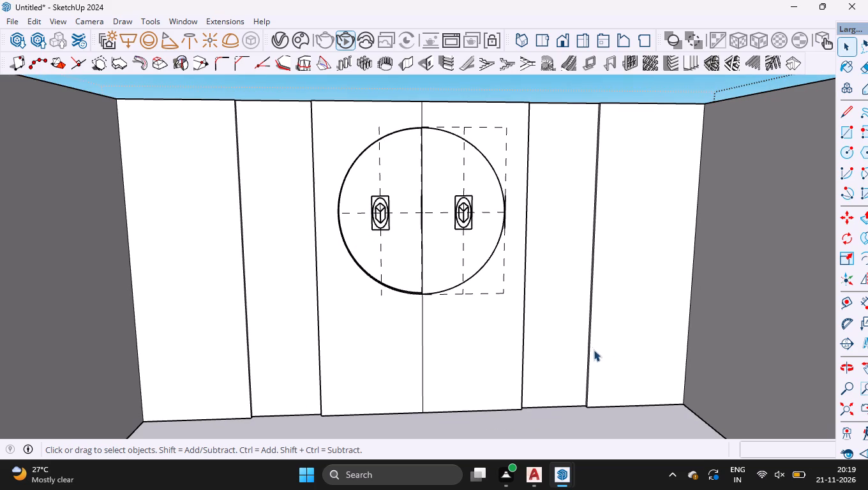
{"action": "middle_click_drag", "start_coordinate": [576, 355], "coordinate": [569, 357]}
{"action": "scroll", "coordinate": [383, 359], "scroll_direction": "up", "scroll_amount": 1}
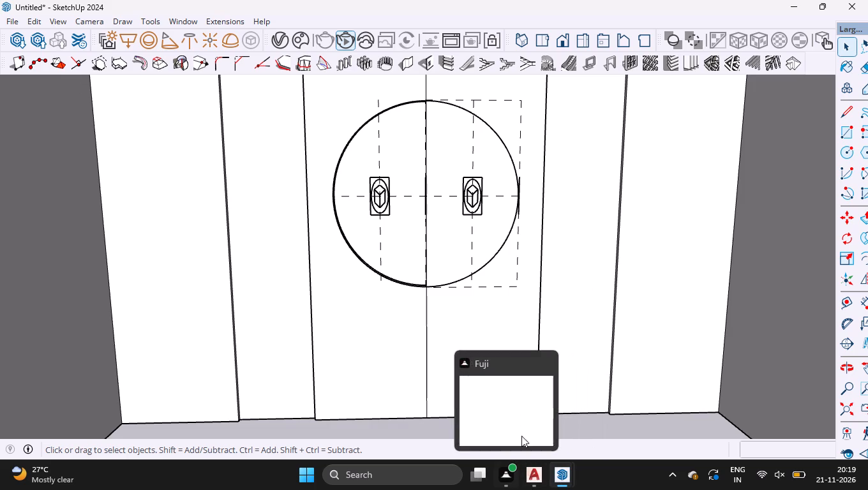
{"action": "left_click", "coordinate": [602, 413]}
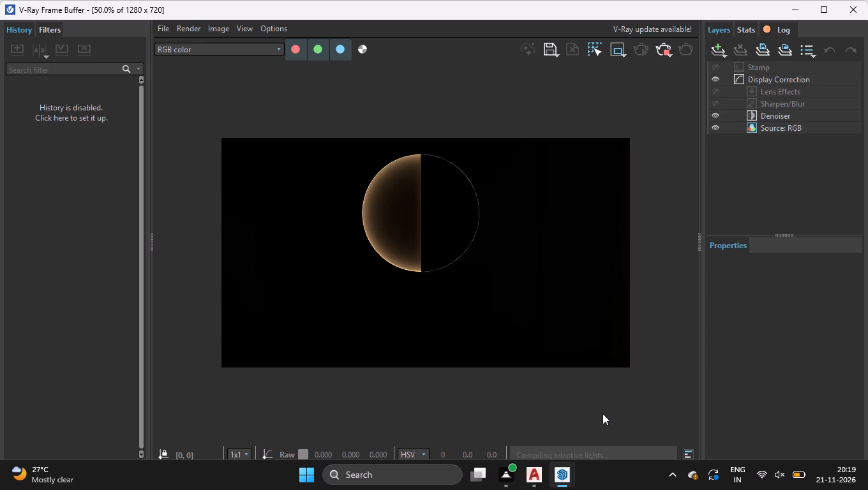
{"action": "left_click", "coordinate": [797, 13]}
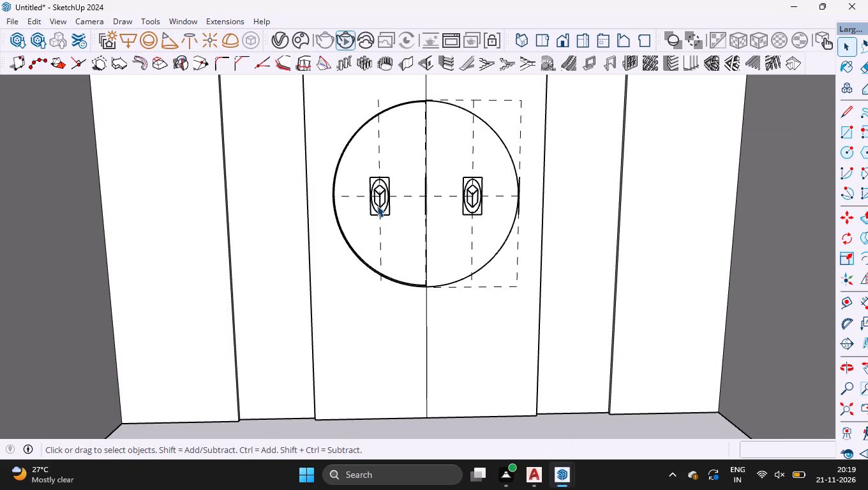
Undo the V-Ray mesh lights on both halves of the circle, the right rim's grouping and the right half's extrusion.
{"action": "key", "text": "ctrl+z"}
{"action": "key", "text": "ctrl+z"}
{"action": "key", "text": "ctrl+z"}
{"action": "key", "text": "ctrl+z"}
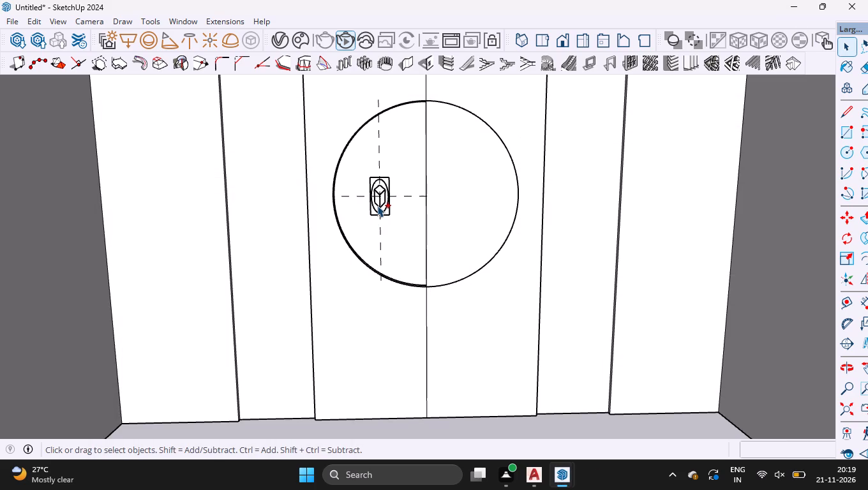
{"action": "key", "text": "ctrl+z"}
{"action": "key", "text": "ctrl+z"}
{"action": "key", "text": "ctrl+z"}
{"action": "key", "text": "ctrl+z"}
{"action": "key", "text": "ctrl+z"}
{"action": "key", "text": "ctrl+z"}
{"action": "key", "text": "ctrl+z"}
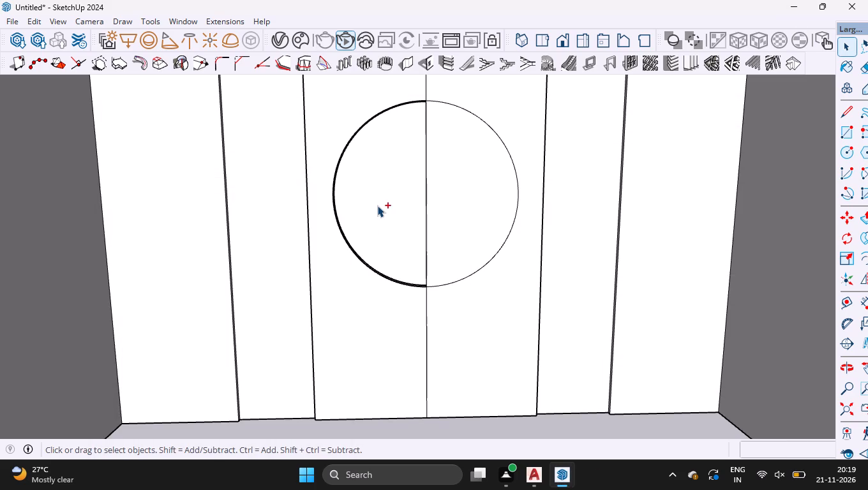
{"action": "key", "text": "ctrl+z"}
Explode the left half's curved rim group back into loose geometry.
{"action": "scroll", "coordinate": [412, 219], "scroll_direction": "up", "scroll_amount": 6}
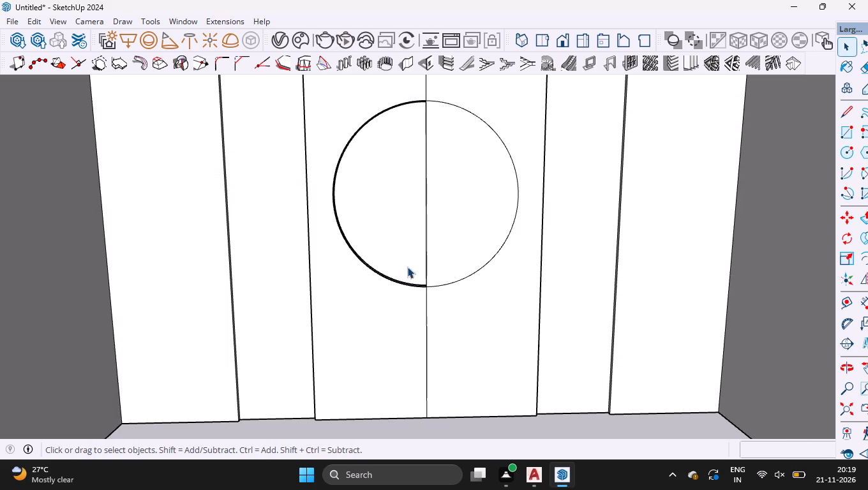
{"action": "scroll", "coordinate": [407, 267], "scroll_direction": "up", "scroll_amount": 6}
{"action": "middle_click_drag", "start_coordinate": [423, 257], "coordinate": [510, 377]}
{"action": "scroll", "coordinate": [470, 245], "scroll_direction": "up", "scroll_amount": 12}
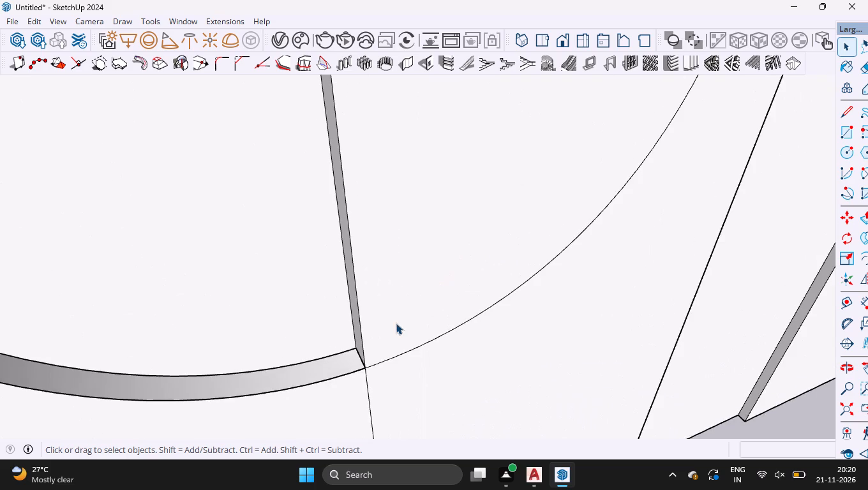
{"action": "left_click", "coordinate": [331, 366]}
{"action": "right_click", "coordinate": [331, 366]}
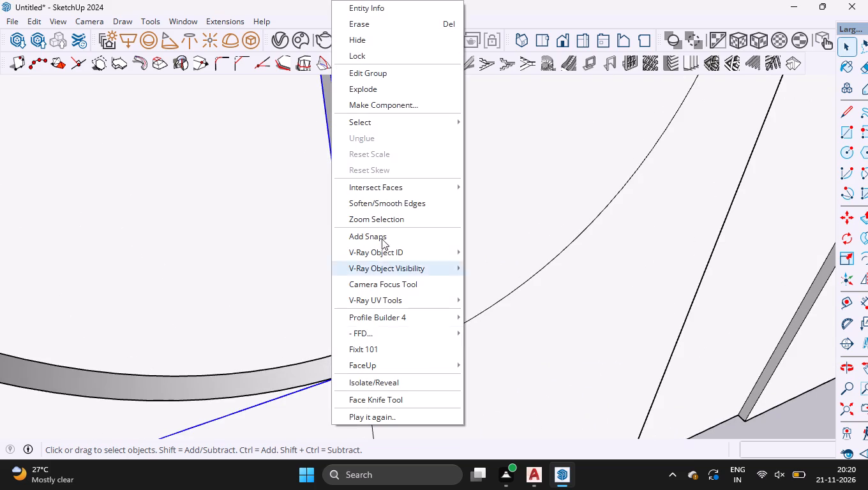
{"action": "left_click", "coordinate": [383, 89]}
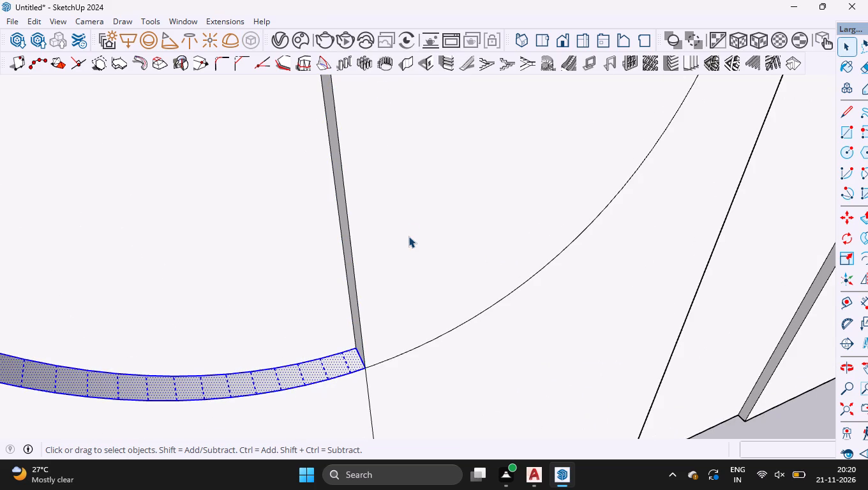
Pull the circle's flat right-half face outward 5" so it is flush with the left half.
{"action": "left_click", "coordinate": [409, 236]}
{"action": "key", "text": "p"}
{"action": "left_click", "coordinate": [394, 283]}
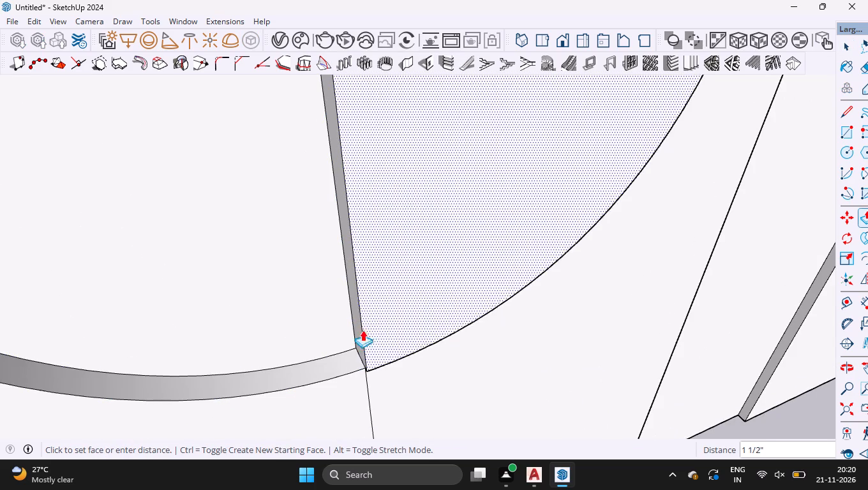
{"action": "left_click", "coordinate": [333, 353]}
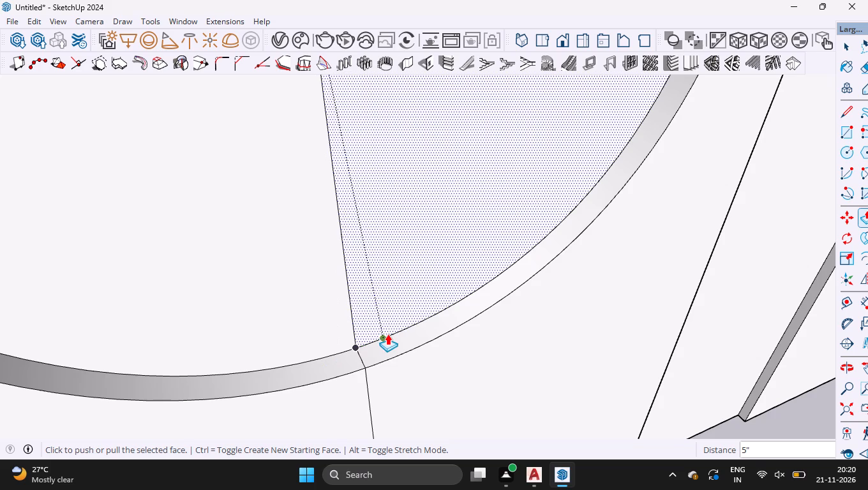
Delete the short seam edges between the two halves at the bottom and top of the circle's rim.
{"action": "key", "text": "space"}
{"action": "left_click_drag", "start_coordinate": [324, 318], "coordinate": [396, 401]}
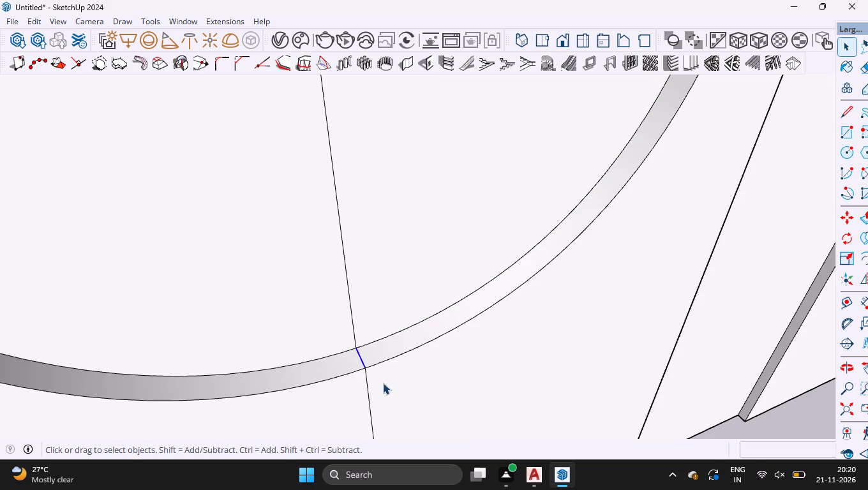
{"action": "key", "text": "Delete"}
{"action": "scroll", "coordinate": [331, 276], "scroll_direction": "down", "scroll_amount": 5}
{"action": "scroll", "coordinate": [456, 292], "scroll_direction": "down", "scroll_amount": 6}
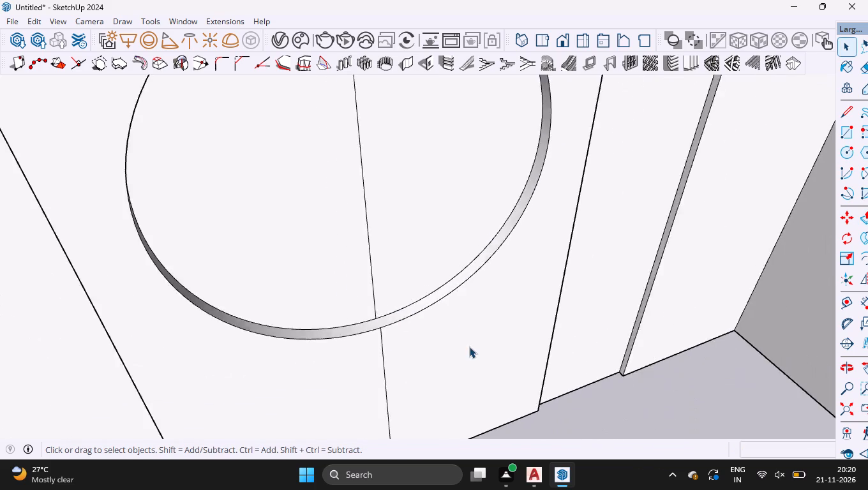
{"action": "scroll", "coordinate": [469, 346], "scroll_direction": "down", "scroll_amount": 6}
{"action": "middle_click_drag", "start_coordinate": [482, 387], "coordinate": [398, 112]}
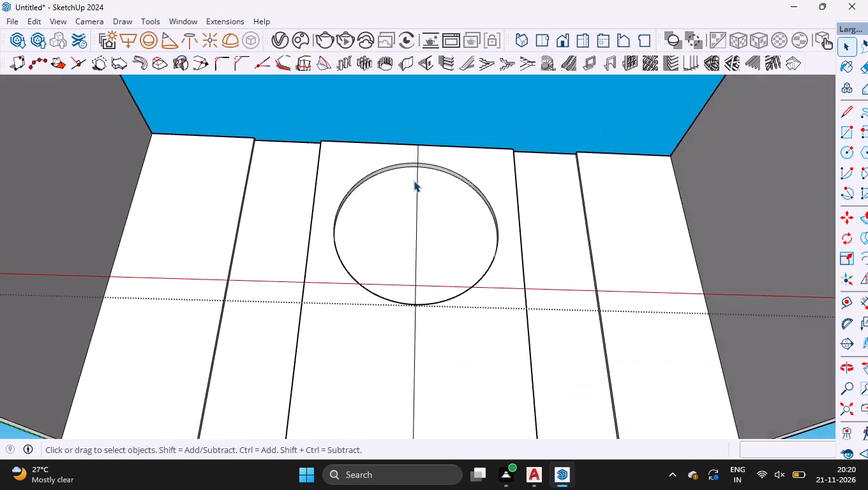
{"action": "scroll", "coordinate": [414, 178], "scroll_direction": "up", "scroll_amount": 14}
{"action": "left_click_drag", "start_coordinate": [404, 156], "coordinate": [458, 234]}
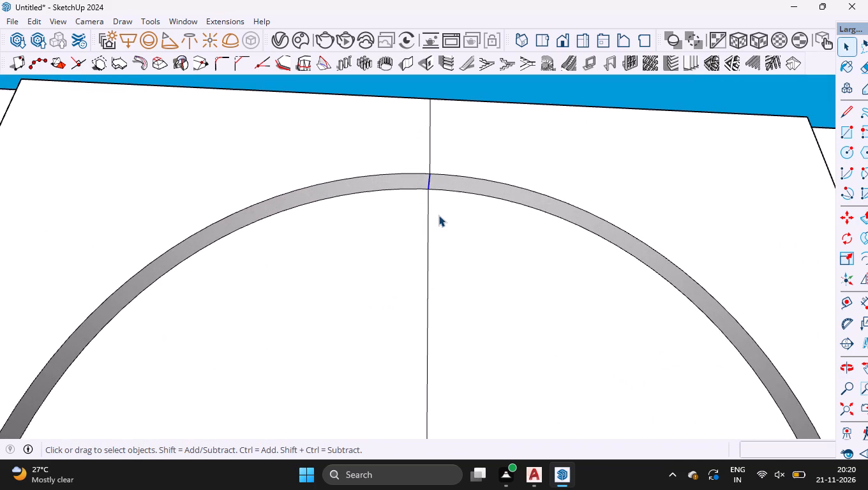
{"action": "key", "text": "Delete"}
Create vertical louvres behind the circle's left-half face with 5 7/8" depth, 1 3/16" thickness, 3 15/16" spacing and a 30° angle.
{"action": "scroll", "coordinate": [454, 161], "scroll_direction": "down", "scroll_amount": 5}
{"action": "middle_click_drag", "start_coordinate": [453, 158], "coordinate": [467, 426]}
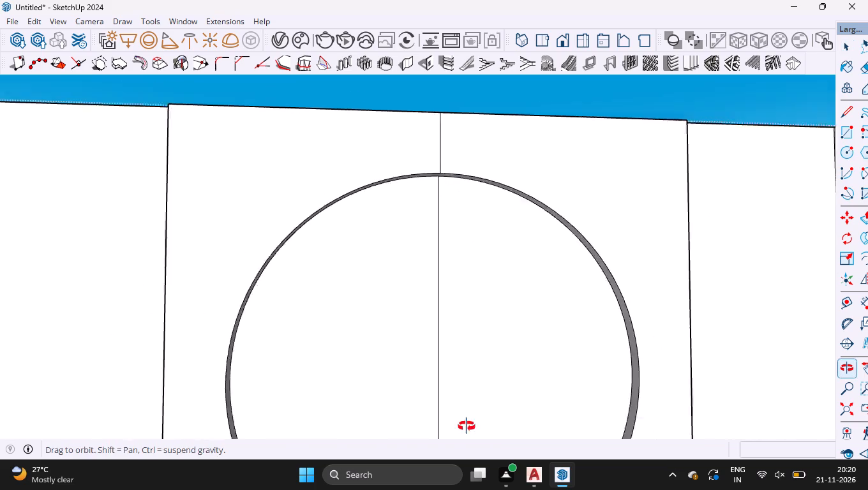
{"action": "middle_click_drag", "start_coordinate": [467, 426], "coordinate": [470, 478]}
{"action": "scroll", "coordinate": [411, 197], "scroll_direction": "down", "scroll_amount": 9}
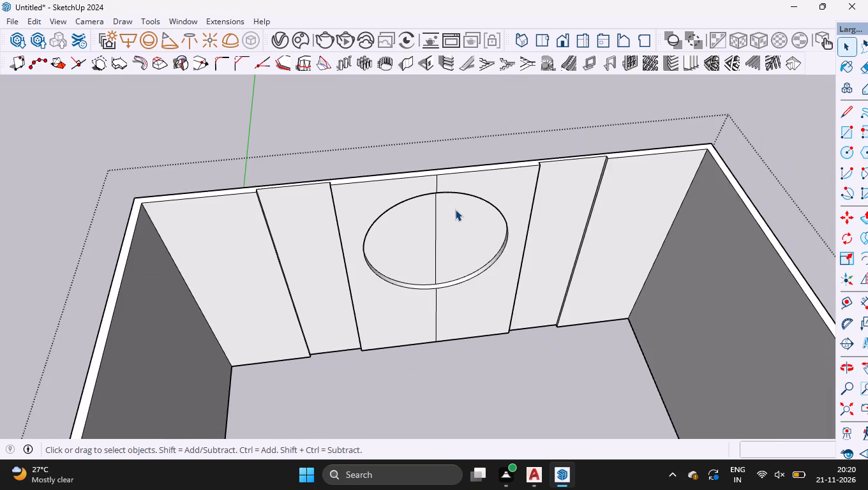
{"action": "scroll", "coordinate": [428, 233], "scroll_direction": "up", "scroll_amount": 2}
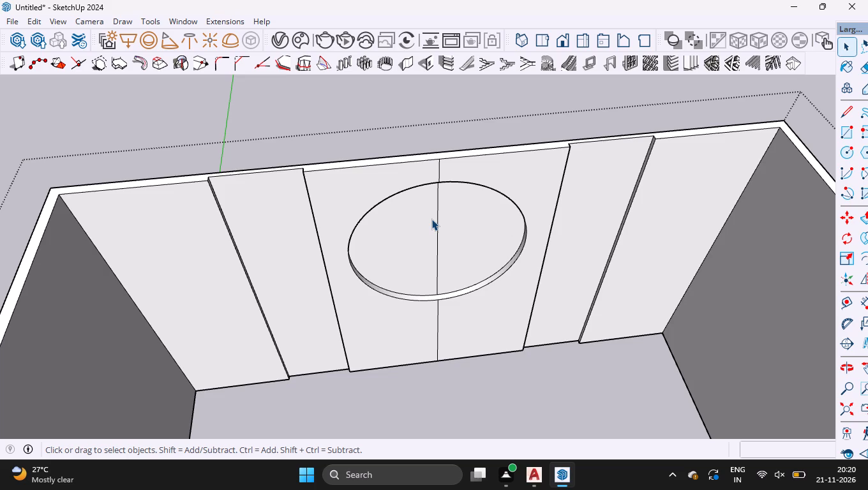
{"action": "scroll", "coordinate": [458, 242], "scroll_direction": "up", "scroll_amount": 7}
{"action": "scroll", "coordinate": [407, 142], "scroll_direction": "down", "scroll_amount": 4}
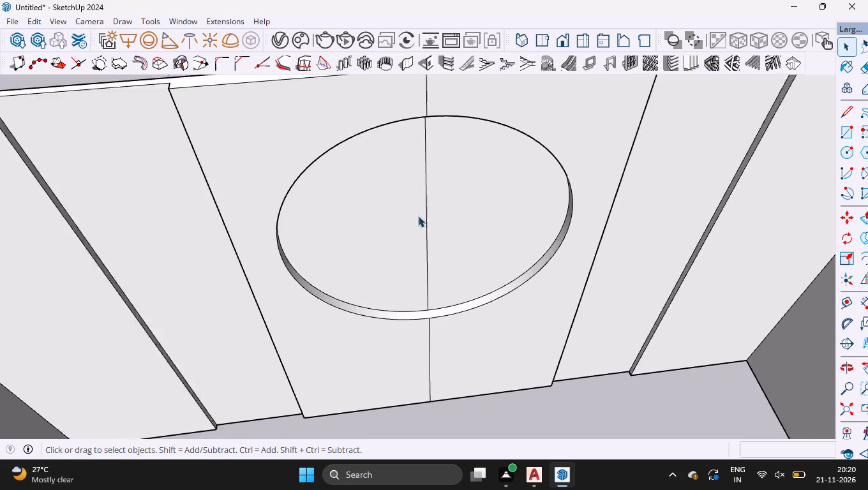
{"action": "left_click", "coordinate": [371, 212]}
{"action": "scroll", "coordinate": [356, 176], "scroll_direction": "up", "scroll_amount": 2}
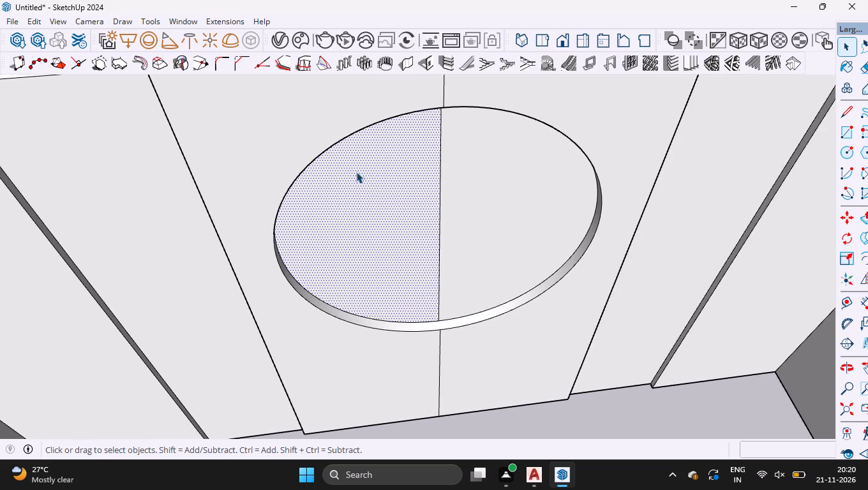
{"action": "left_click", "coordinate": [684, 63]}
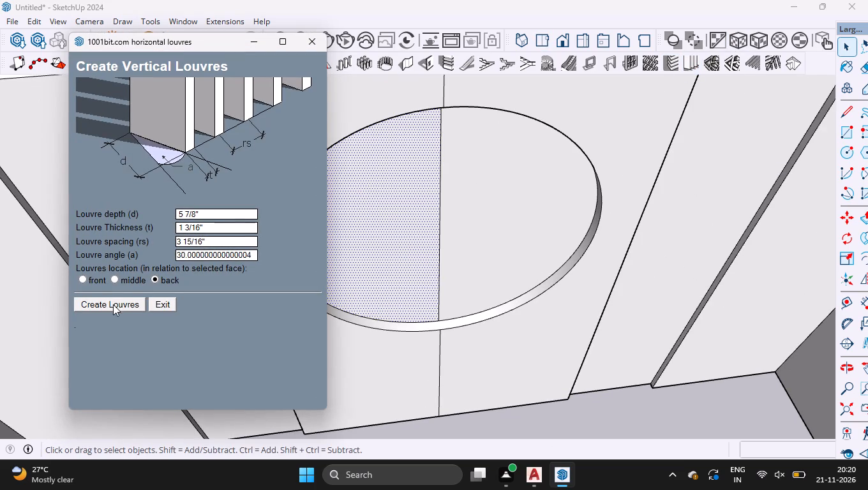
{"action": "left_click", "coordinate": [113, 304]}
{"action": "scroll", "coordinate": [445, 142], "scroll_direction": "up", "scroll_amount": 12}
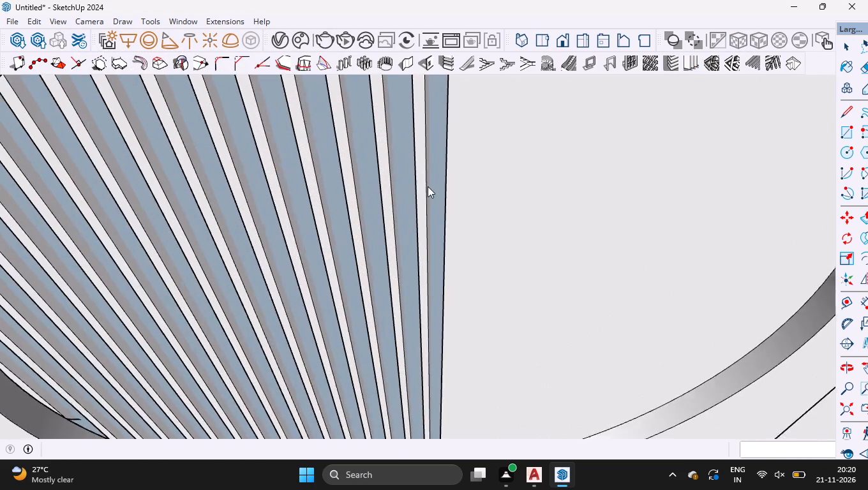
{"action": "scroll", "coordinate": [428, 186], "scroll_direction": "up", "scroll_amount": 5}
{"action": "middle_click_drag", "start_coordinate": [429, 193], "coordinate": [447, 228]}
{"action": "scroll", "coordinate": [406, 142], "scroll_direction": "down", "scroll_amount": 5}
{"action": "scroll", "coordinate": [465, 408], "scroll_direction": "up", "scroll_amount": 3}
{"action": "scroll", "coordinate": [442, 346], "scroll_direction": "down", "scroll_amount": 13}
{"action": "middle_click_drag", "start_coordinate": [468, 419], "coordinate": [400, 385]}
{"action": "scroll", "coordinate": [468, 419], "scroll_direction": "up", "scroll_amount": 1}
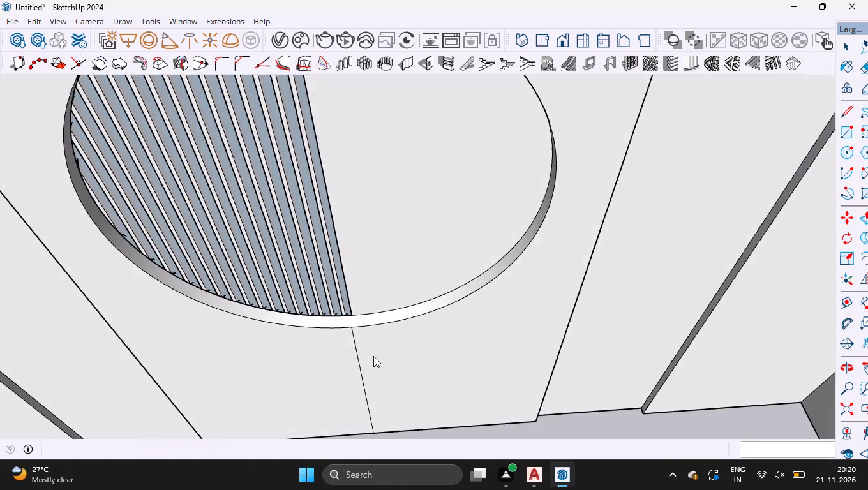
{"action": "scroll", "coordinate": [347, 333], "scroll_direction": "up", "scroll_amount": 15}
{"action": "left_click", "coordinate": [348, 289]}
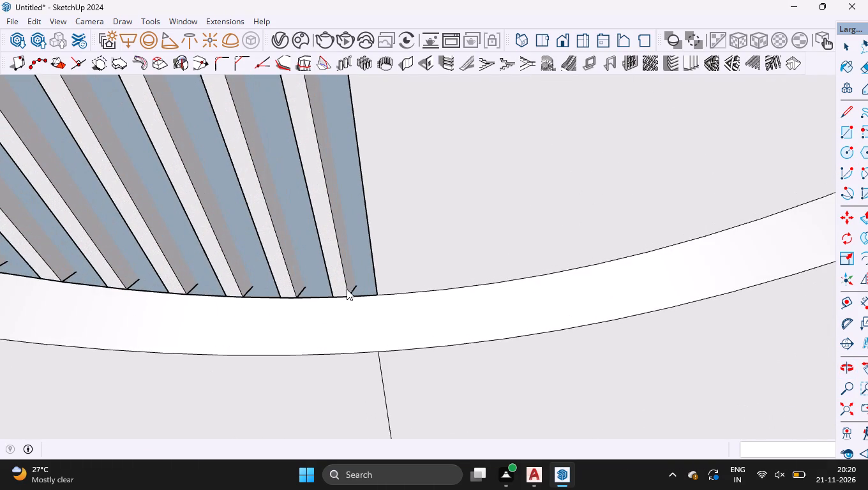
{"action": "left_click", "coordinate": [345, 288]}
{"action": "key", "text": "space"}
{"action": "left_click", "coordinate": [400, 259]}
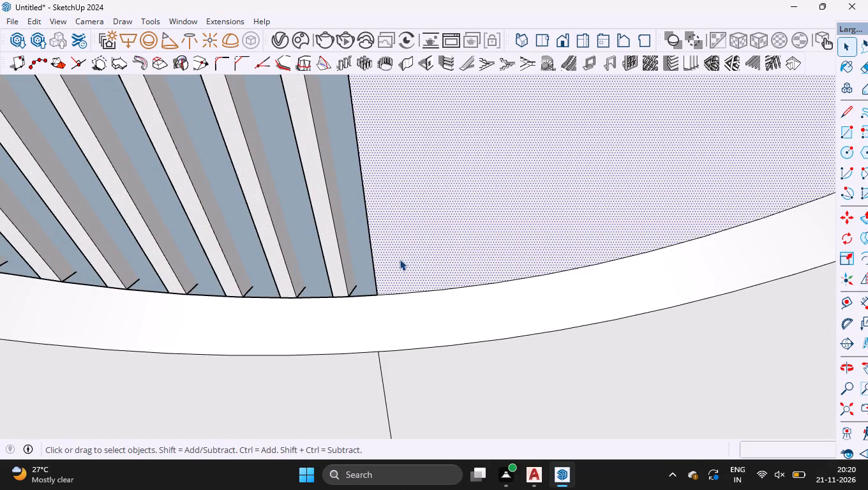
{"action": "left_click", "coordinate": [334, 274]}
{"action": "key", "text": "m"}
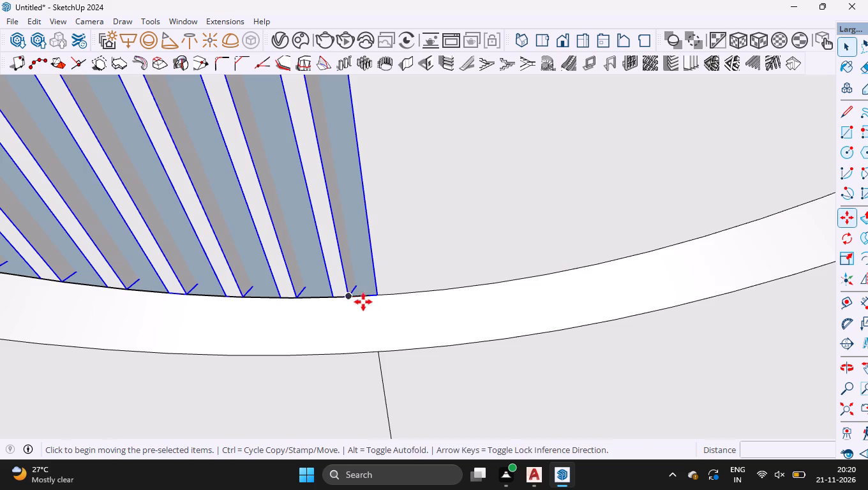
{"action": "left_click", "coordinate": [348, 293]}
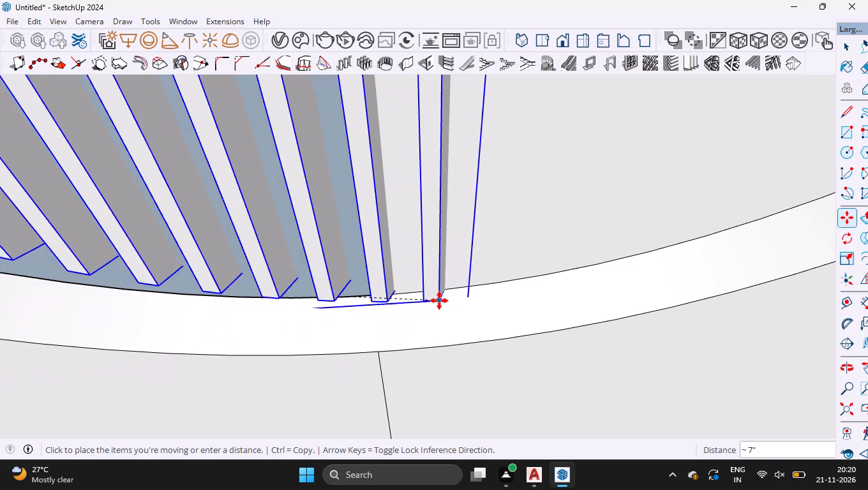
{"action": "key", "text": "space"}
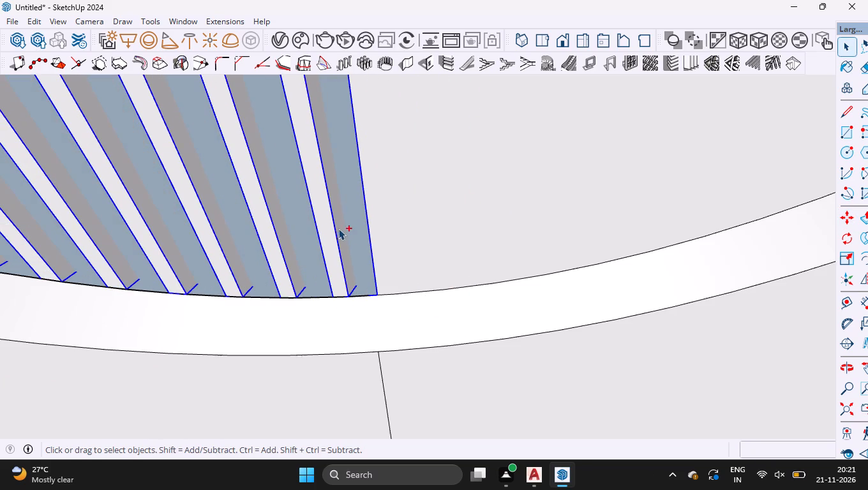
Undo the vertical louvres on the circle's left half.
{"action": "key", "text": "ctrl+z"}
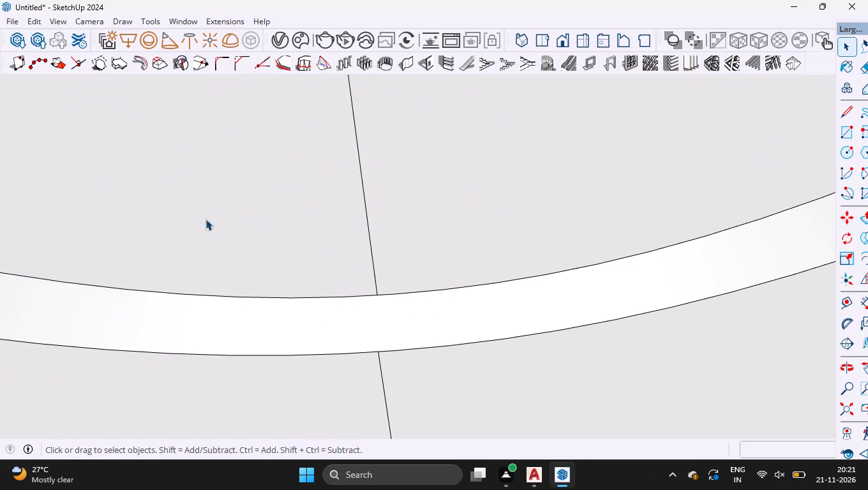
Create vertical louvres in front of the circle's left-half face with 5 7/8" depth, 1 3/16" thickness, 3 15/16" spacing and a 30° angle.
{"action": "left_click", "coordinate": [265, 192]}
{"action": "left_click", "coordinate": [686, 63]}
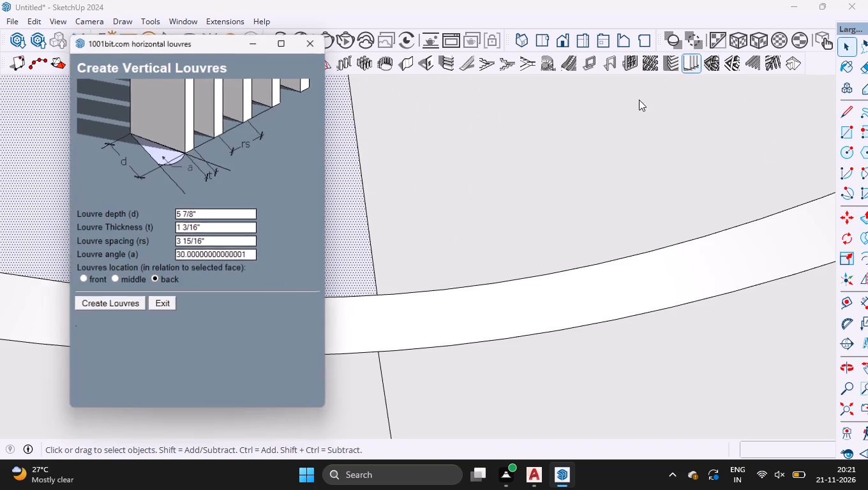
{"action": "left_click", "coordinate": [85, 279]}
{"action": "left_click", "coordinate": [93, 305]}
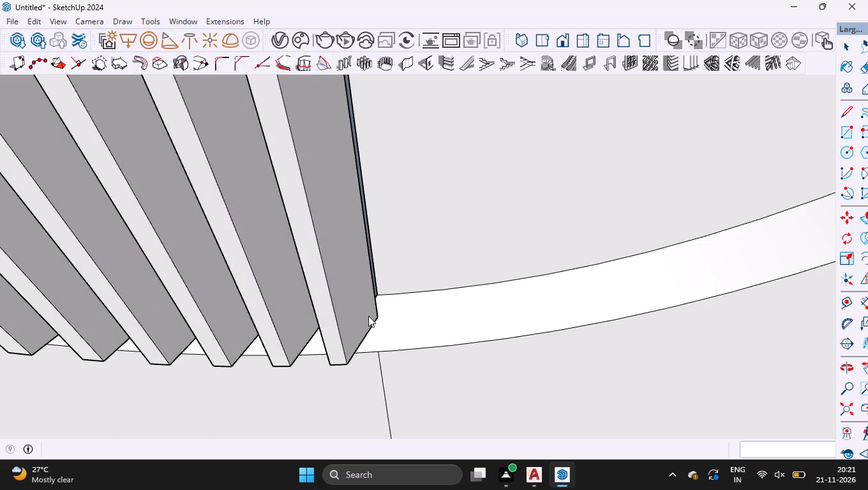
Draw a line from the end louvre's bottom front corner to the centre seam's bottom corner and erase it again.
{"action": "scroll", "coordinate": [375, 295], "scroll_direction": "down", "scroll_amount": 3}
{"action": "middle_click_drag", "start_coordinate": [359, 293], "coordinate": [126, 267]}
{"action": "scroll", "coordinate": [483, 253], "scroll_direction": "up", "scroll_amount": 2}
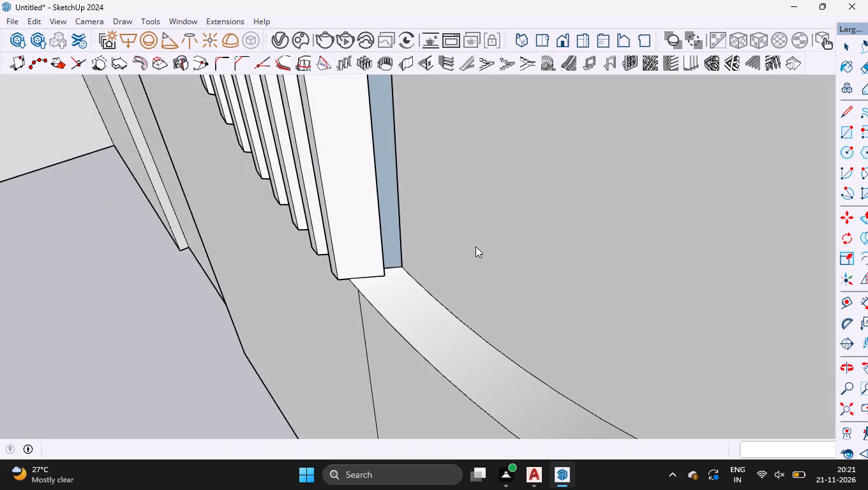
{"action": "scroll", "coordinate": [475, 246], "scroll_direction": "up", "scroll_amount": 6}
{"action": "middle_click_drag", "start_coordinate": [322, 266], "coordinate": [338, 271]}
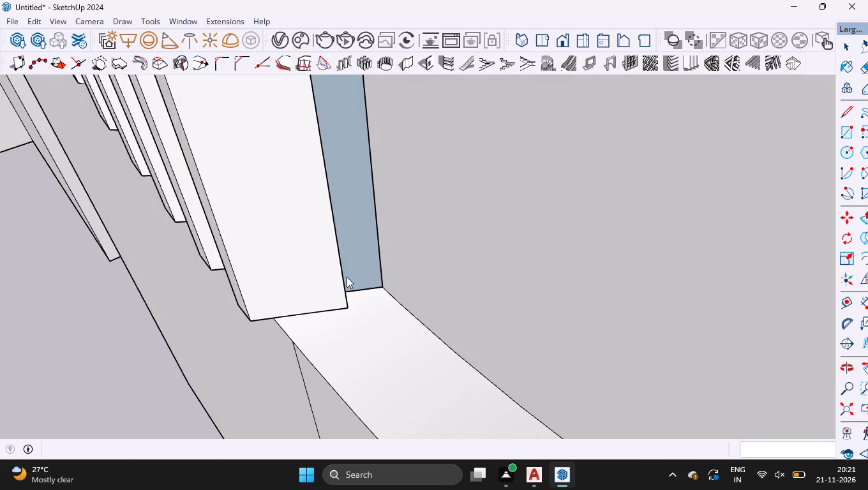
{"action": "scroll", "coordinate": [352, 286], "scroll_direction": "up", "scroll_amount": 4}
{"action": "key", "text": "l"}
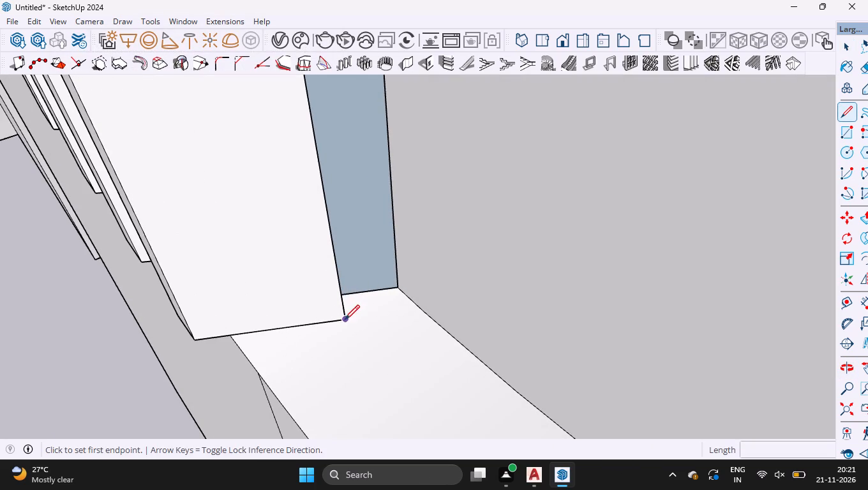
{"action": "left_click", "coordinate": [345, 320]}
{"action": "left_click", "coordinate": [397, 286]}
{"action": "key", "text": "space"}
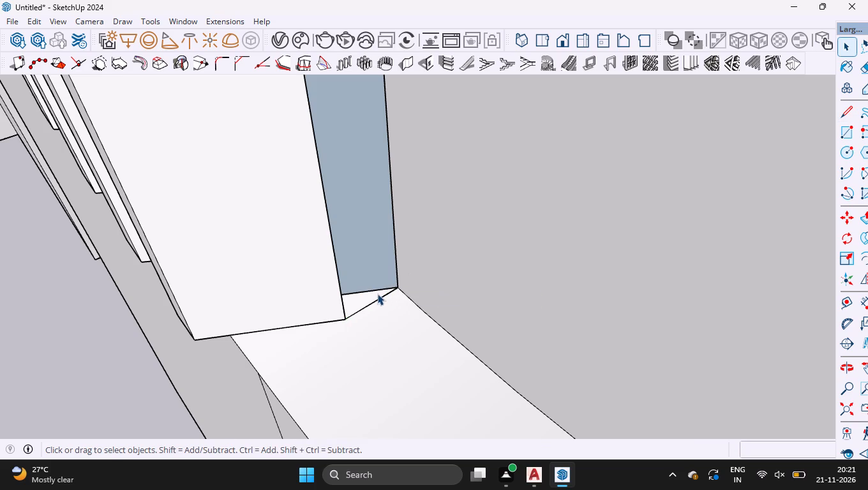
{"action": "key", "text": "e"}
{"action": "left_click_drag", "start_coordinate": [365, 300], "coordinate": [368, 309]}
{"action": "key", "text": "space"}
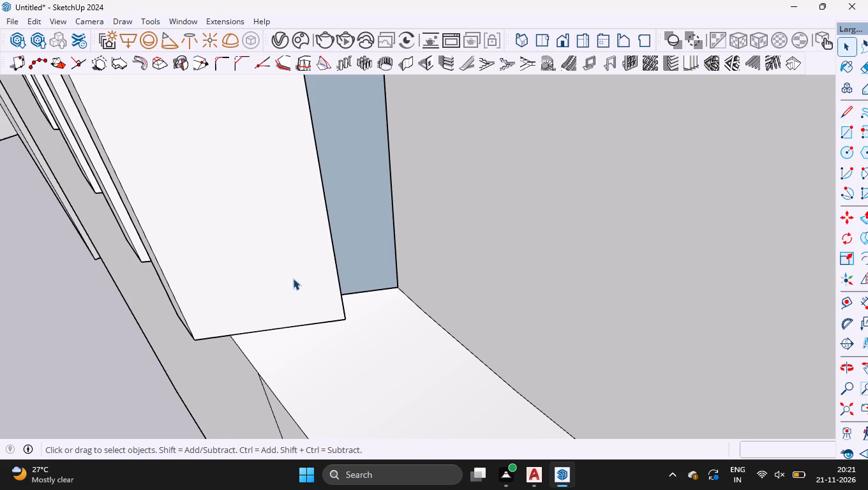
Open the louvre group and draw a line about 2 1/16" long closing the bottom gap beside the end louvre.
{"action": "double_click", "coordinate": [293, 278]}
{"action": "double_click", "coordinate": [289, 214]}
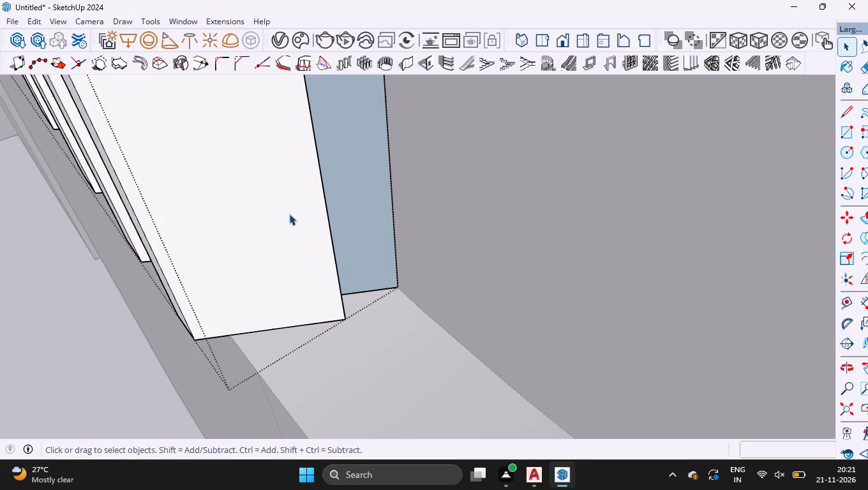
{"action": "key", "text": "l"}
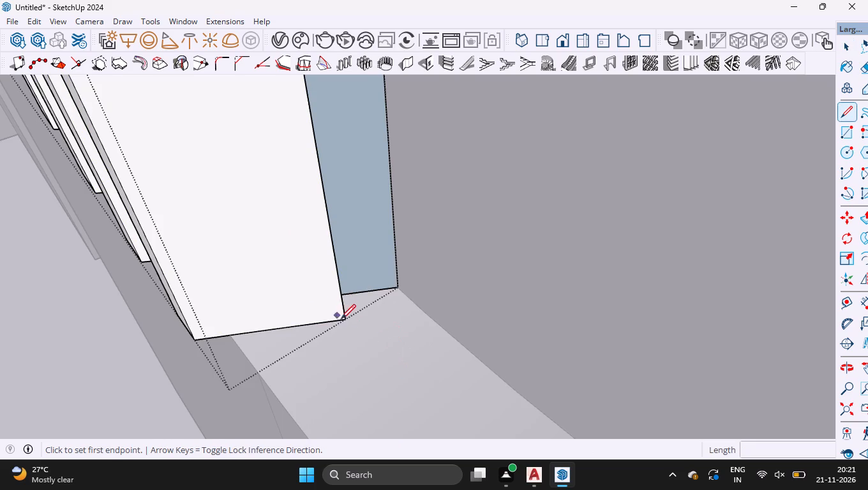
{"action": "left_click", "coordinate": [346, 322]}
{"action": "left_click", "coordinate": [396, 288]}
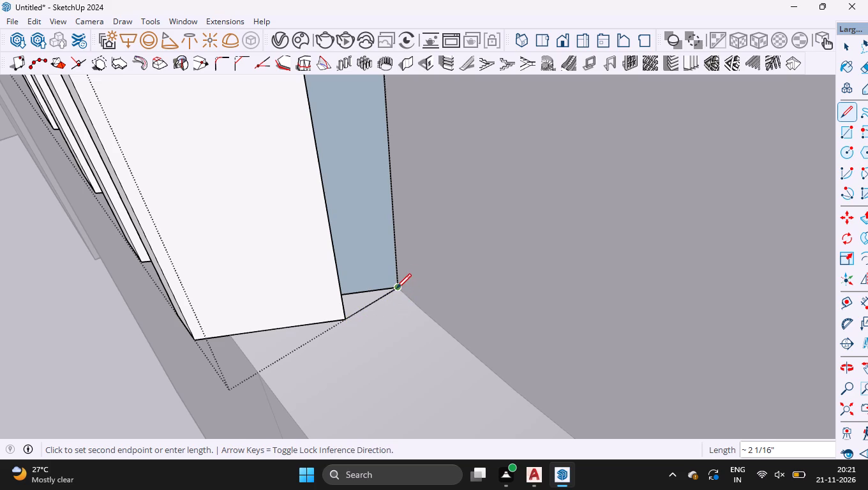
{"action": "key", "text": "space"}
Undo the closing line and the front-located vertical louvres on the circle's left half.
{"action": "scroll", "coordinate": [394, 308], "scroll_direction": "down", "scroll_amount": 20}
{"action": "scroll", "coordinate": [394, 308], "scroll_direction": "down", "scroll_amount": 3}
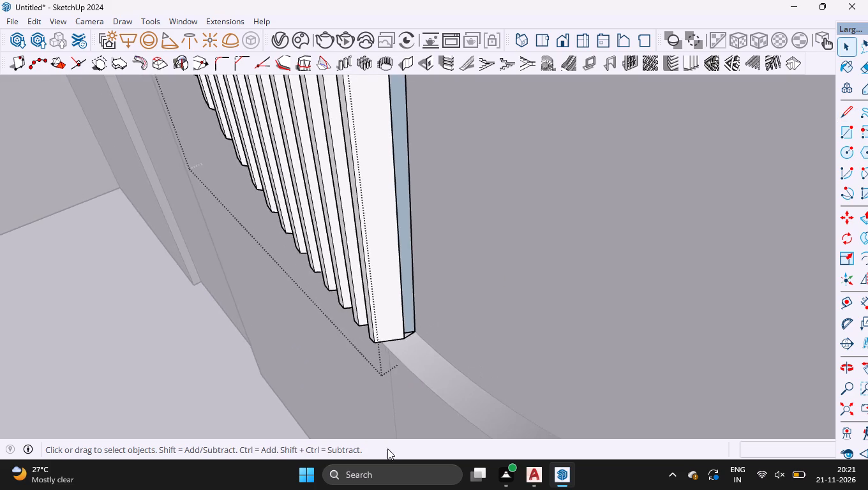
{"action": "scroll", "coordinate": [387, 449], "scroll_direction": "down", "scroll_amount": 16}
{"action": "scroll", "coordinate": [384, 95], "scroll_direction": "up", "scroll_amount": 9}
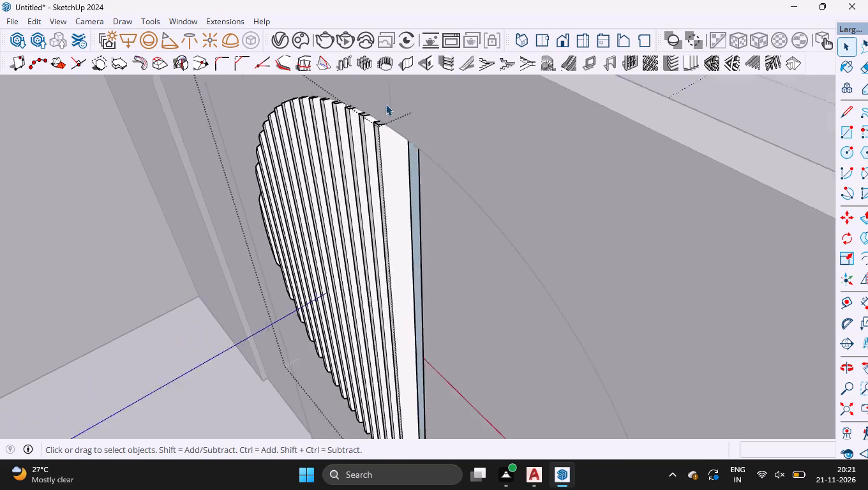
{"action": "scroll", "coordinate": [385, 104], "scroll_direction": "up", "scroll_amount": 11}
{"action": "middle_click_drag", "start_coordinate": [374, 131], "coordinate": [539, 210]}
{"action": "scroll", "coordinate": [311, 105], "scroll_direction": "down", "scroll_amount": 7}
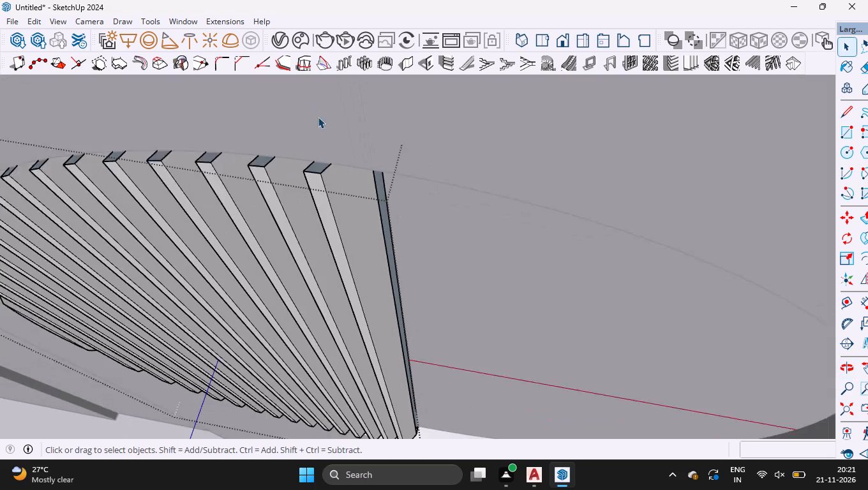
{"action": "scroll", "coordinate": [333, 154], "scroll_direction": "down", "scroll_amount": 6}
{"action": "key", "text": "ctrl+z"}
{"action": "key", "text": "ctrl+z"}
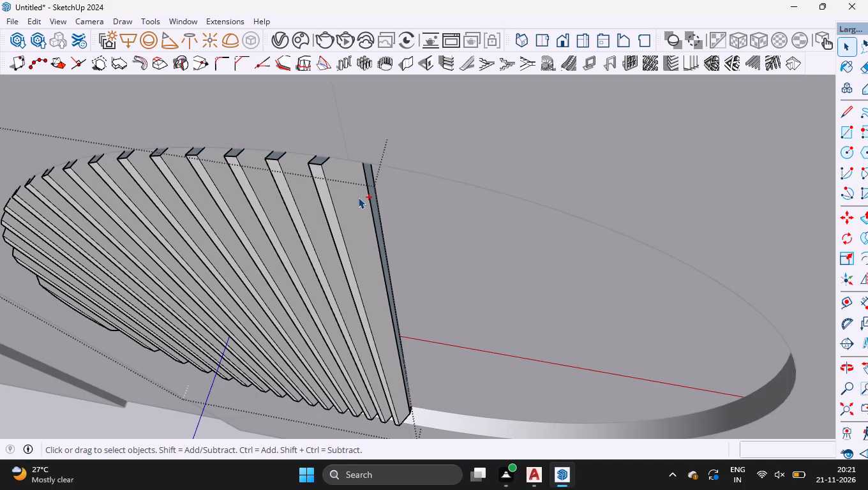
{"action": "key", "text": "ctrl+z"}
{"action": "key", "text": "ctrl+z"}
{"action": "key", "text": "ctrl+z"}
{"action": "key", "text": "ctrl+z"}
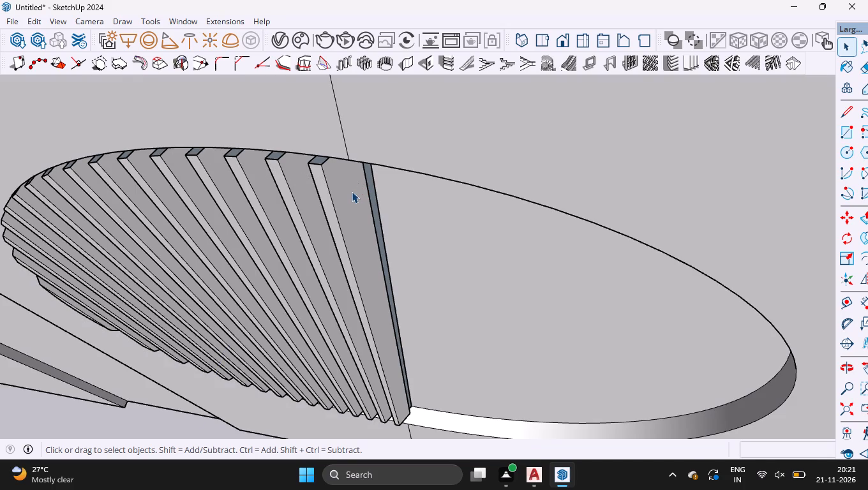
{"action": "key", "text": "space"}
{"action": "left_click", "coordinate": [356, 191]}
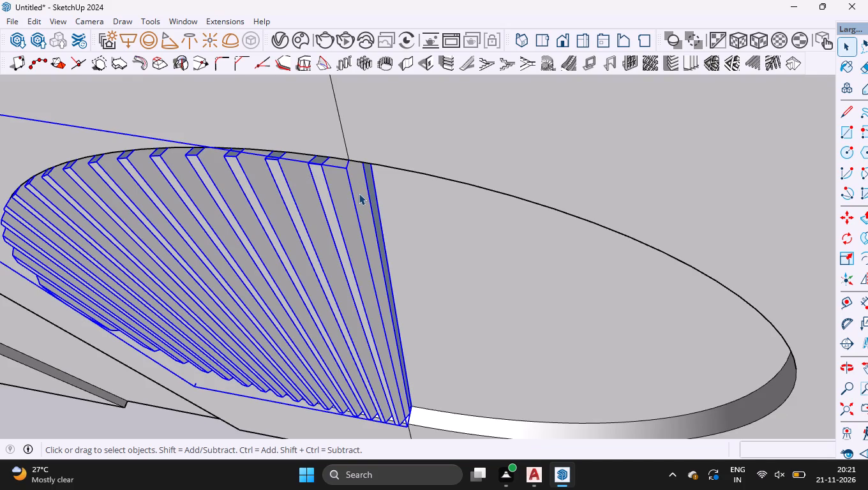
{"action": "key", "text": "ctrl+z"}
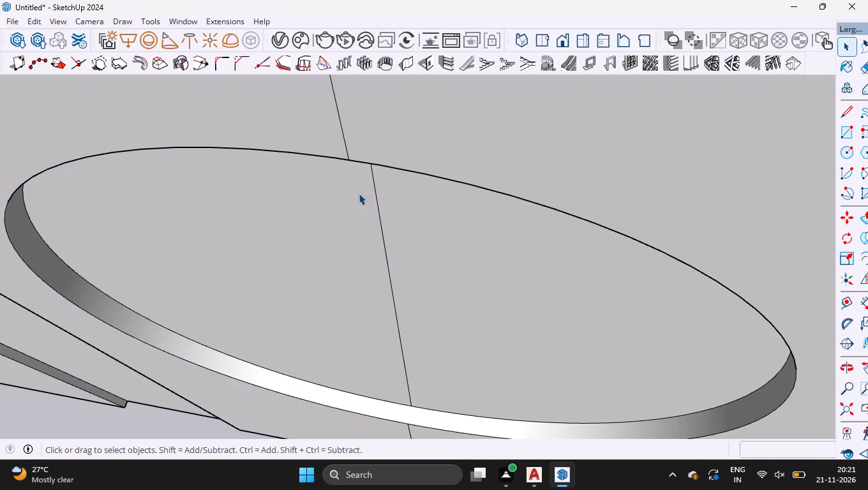
Create vertical louvres at the middle of the circle's left-half face, keeping 5 7/8" depth, 1 3/16" thickness, 3 15/16" spacing and a 30° angle.
{"action": "left_click", "coordinate": [213, 281]}
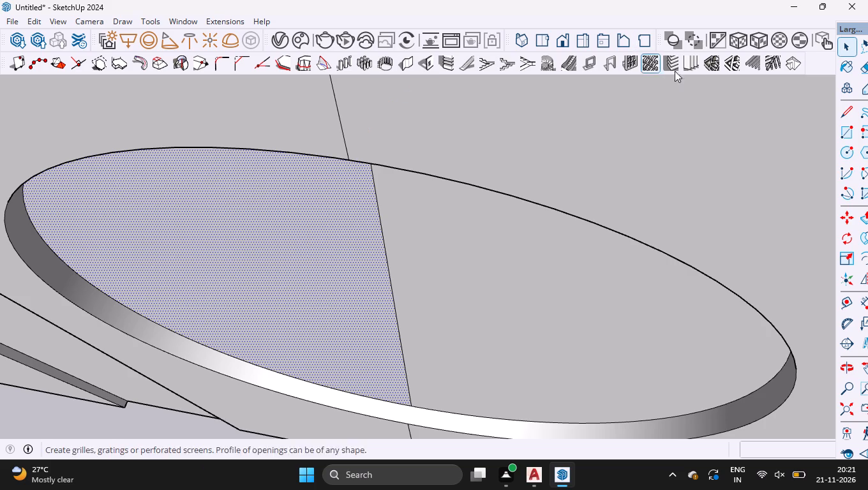
{"action": "left_click", "coordinate": [693, 69]}
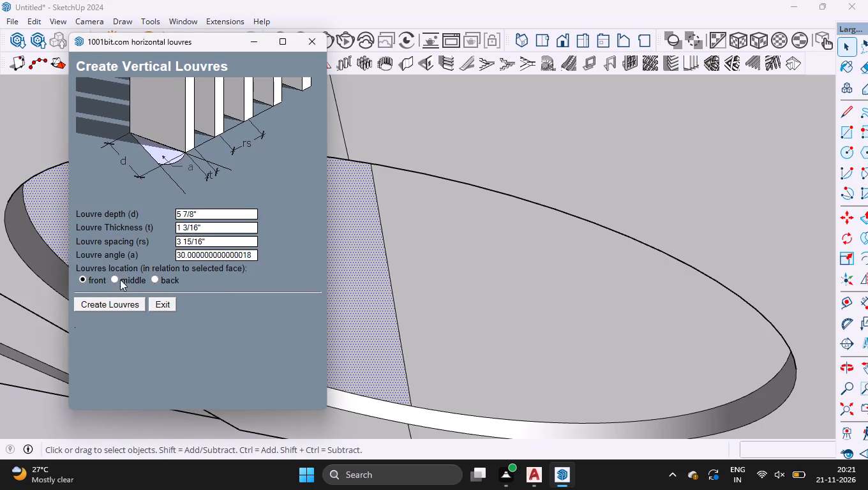
{"action": "left_click", "coordinate": [112, 281]}
{"action": "left_click", "coordinate": [119, 306]}
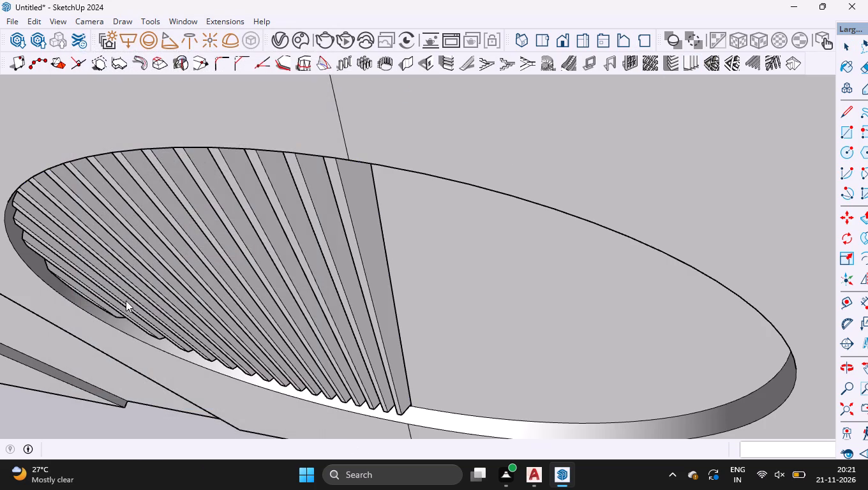
Examine the louvred half circle on the back wall from the front and within the whole room.
{"action": "scroll", "coordinate": [341, 307], "scroll_direction": "down", "scroll_amount": 4}
{"action": "scroll", "coordinate": [400, 238], "scroll_direction": "down", "scroll_amount": 6}
{"action": "middle_click_drag", "start_coordinate": [619, 296], "coordinate": [644, 160]}
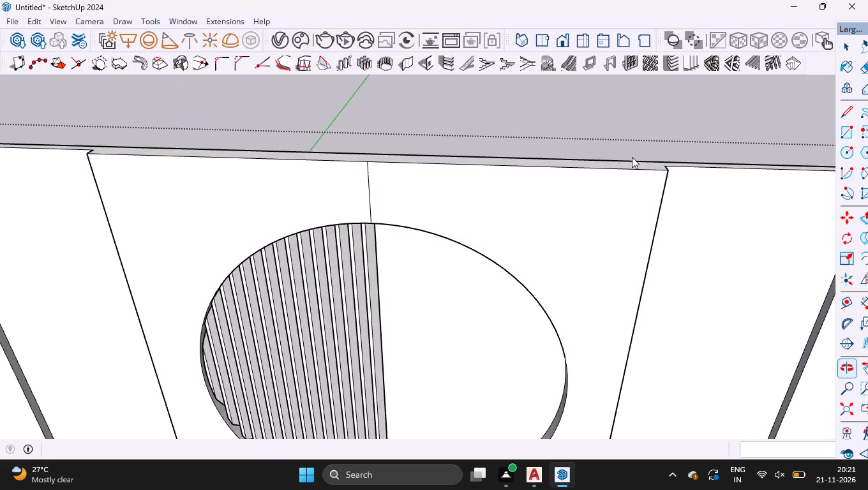
{"action": "scroll", "coordinate": [627, 163], "scroll_direction": "down", "scroll_amount": 5}
{"action": "scroll", "coordinate": [415, 299], "scroll_direction": "down", "scroll_amount": 6}
{"action": "scroll", "coordinate": [443, 191], "scroll_direction": "down", "scroll_amount": 5}
{"action": "middle_click_drag", "start_coordinate": [591, 295], "coordinate": [581, 242]}
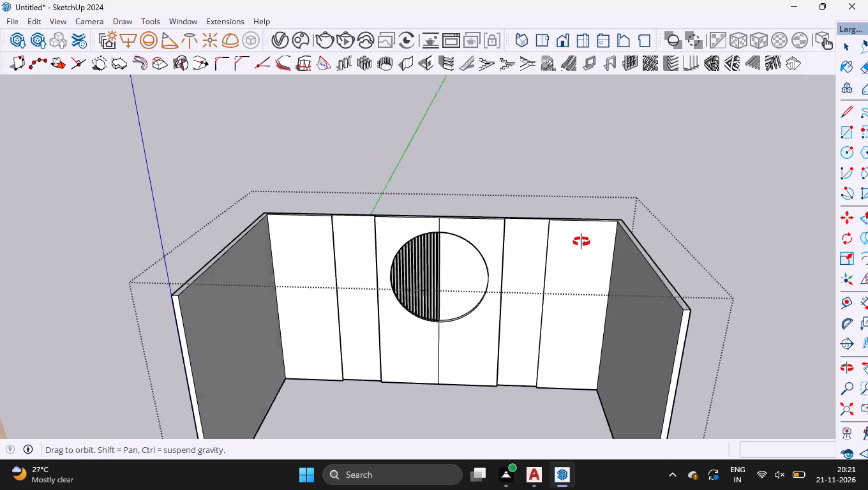
{"action": "middle_click_drag", "start_coordinate": [581, 242], "coordinate": [575, 223]}
{"action": "left_click", "coordinate": [716, 202]}
{"action": "scroll", "coordinate": [622, 201], "scroll_direction": "down", "scroll_amount": 5}
{"action": "middle_click_drag", "start_coordinate": [663, 387], "coordinate": [677, 364]}
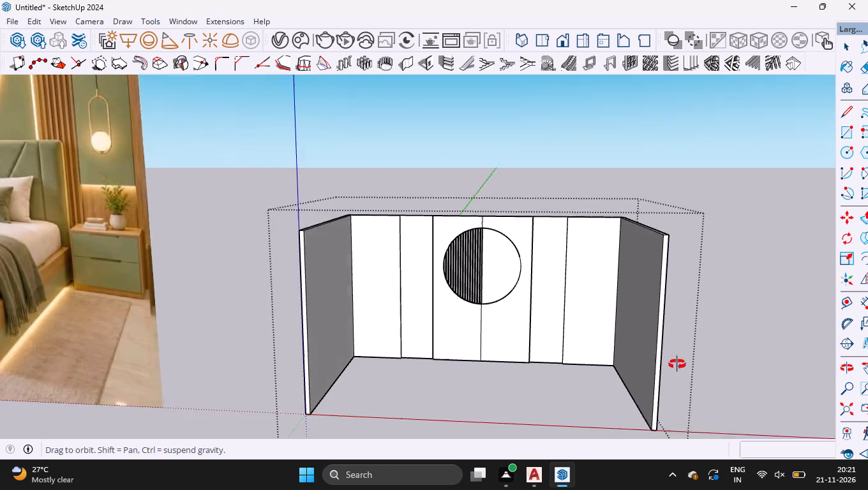
{"action": "middle_click_drag", "start_coordinate": [677, 364], "coordinate": [678, 360]}
{"action": "scroll", "coordinate": [424, 236], "scroll_direction": "up", "scroll_amount": 8}
{"action": "left_click", "coordinate": [577, 340]}
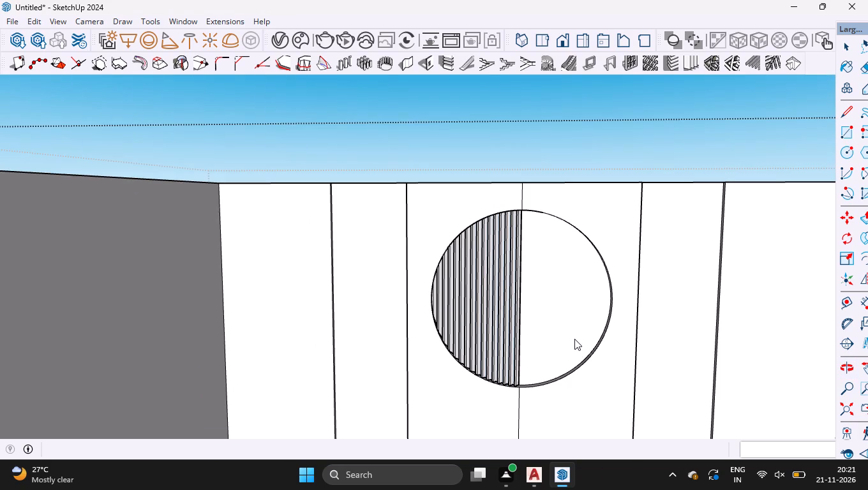
{"action": "triple_click", "coordinate": [575, 339]}
{"action": "left_click", "coordinate": [488, 263]}
{"action": "scroll", "coordinate": [460, 145], "scroll_direction": "down", "scroll_amount": 3}
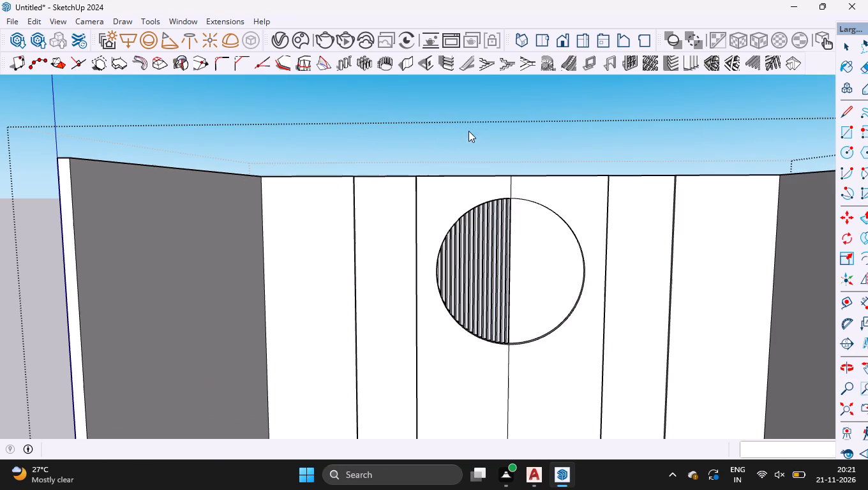
Close the room group that is open for editing.
{"action": "left_click", "coordinate": [470, 116]}
{"action": "scroll", "coordinate": [261, 117], "scroll_direction": "down", "scroll_amount": 9}
{"action": "scroll", "coordinate": [246, 215], "scroll_direction": "down", "scroll_amount": 4}
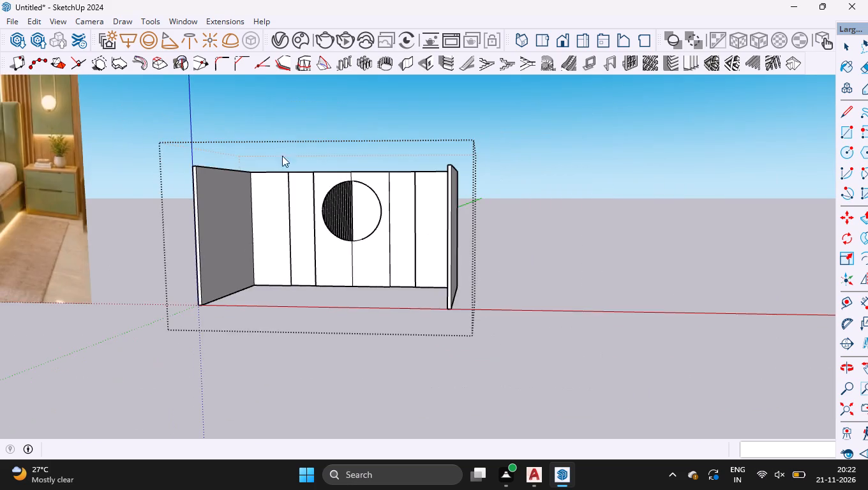
{"action": "scroll", "coordinate": [286, 145], "scroll_direction": "up", "scroll_amount": 3}
{"action": "left_click", "coordinate": [309, 108]}
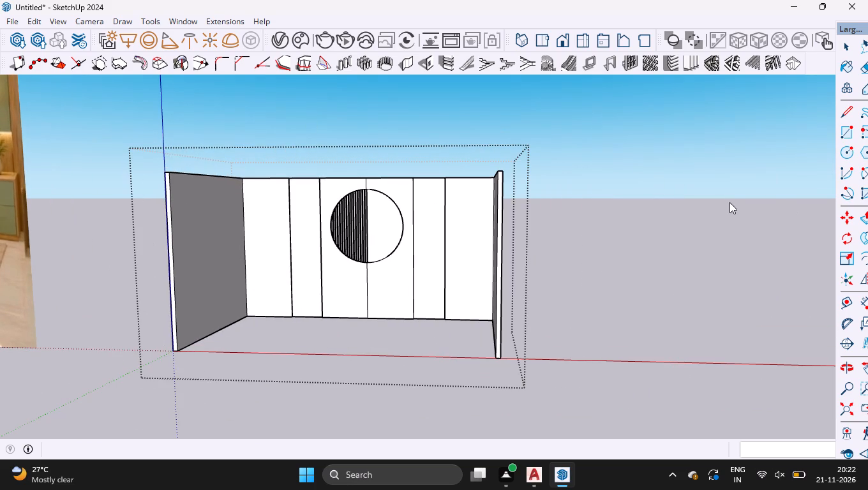
{"action": "left_click", "coordinate": [730, 203]}
{"action": "middle_click_drag", "start_coordinate": [547, 195], "coordinate": [601, 241]}
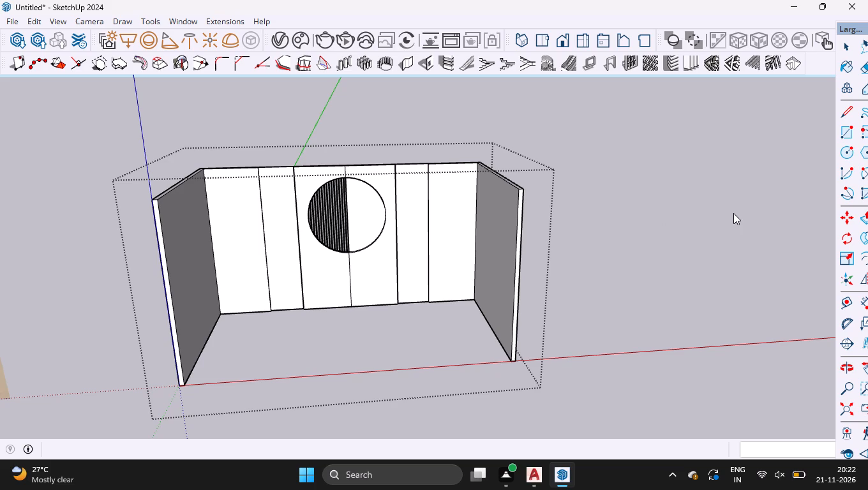
{"action": "left_click", "coordinate": [671, 241]}
{"action": "key", "text": "space"}
{"action": "key", "text": "space"}
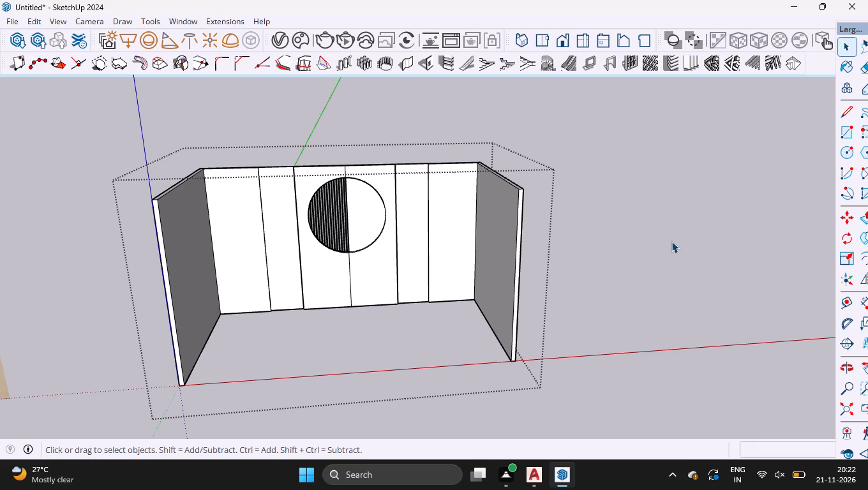
{"action": "left_click", "coordinate": [671, 241]}
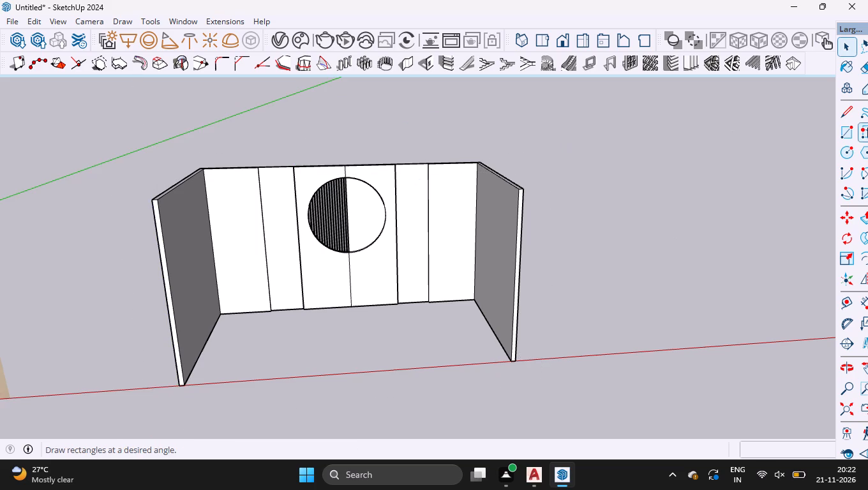
Examine how the louvre tops meet the circle's rim and centre seam from several angles.
{"action": "scroll", "coordinate": [391, 176], "scroll_direction": "up", "scroll_amount": 2}
{"action": "scroll", "coordinate": [318, 182], "scroll_direction": "up", "scroll_amount": 2}
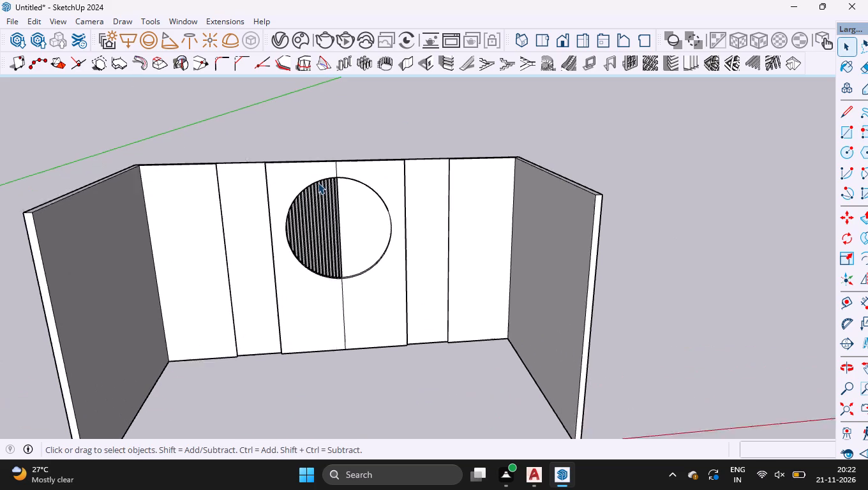
{"action": "scroll", "coordinate": [318, 182], "scroll_direction": "up", "scroll_amount": 12}
{"action": "scroll", "coordinate": [342, 255], "scroll_direction": "up", "scroll_amount": 3}
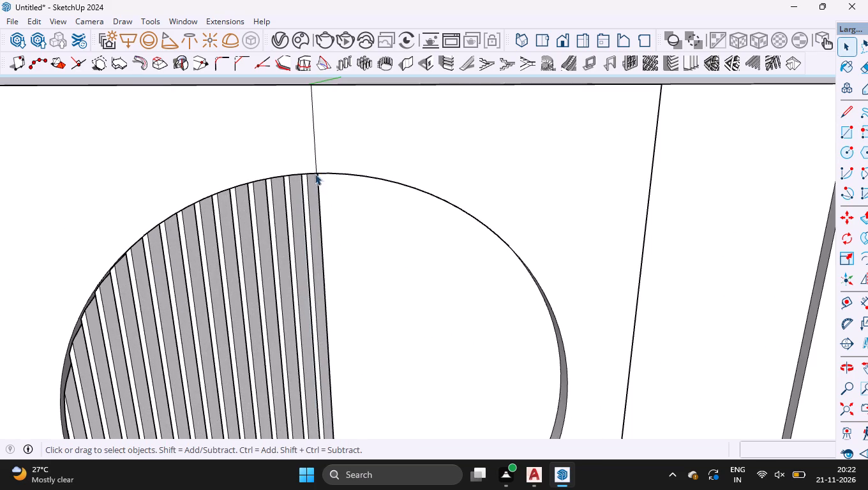
{"action": "scroll", "coordinate": [306, 124], "scroll_direction": "up", "scroll_amount": 4}
{"action": "scroll", "coordinate": [340, 243], "scroll_direction": "up", "scroll_amount": 1}
{"action": "middle_click_drag", "start_coordinate": [342, 244], "coordinate": [504, 103]}
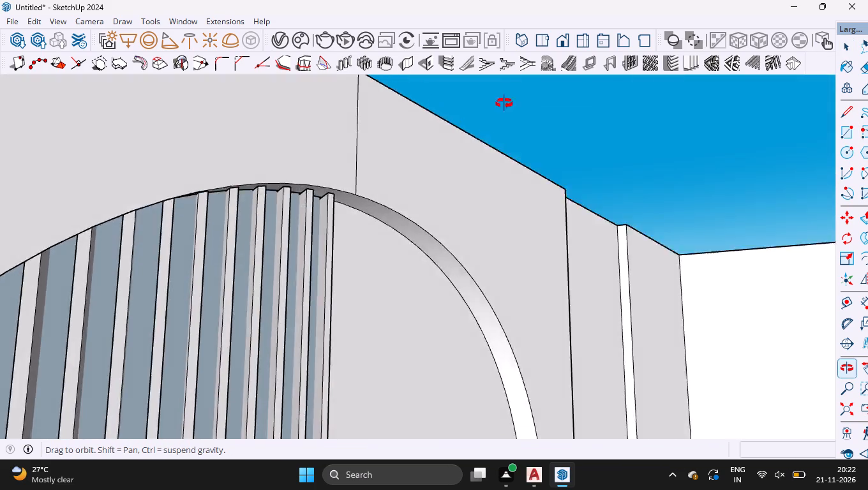
{"action": "middle_click_drag", "start_coordinate": [504, 103], "coordinate": [303, 152]}
{"action": "scroll", "coordinate": [299, 242], "scroll_direction": "up", "scroll_amount": 1}
{"action": "middle_click_drag", "start_coordinate": [301, 245], "coordinate": [442, 278]}
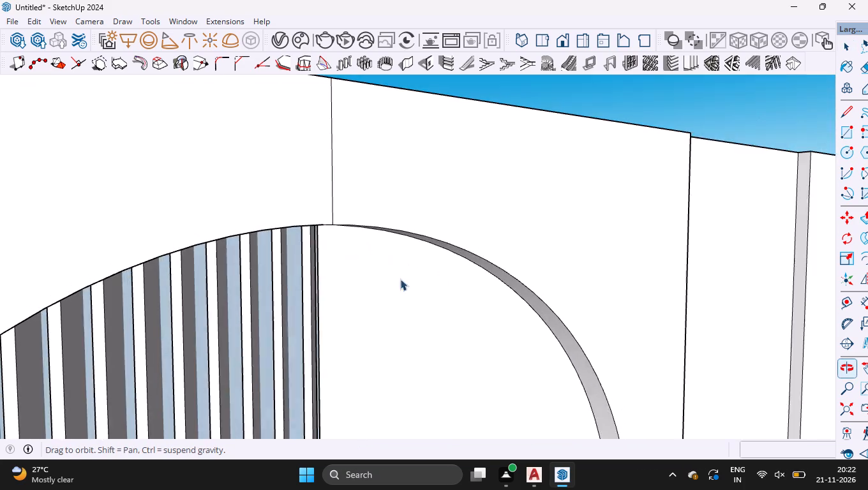
Reverse the blue back-facing side faces of the vertical louvres so their front sides face outward.
{"action": "scroll", "coordinate": [265, 262], "scroll_direction": "up", "scroll_amount": 9}
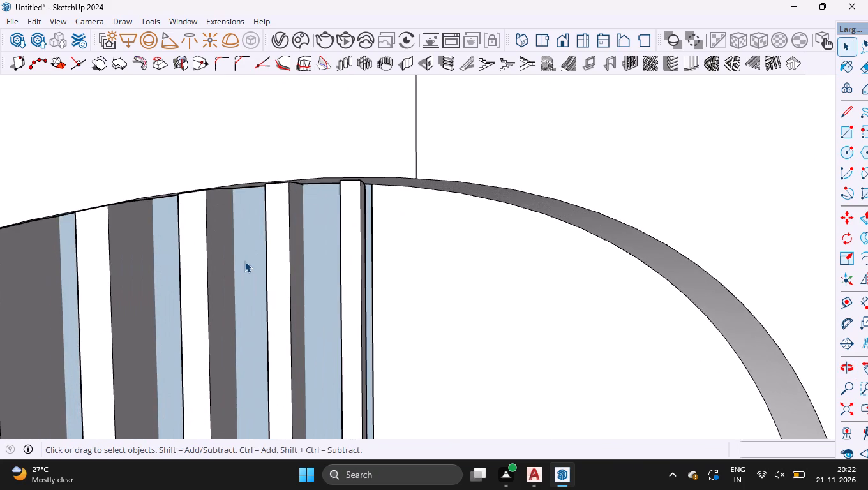
{"action": "left_click", "coordinate": [244, 261]}
{"action": "triple_click", "coordinate": [248, 249]}
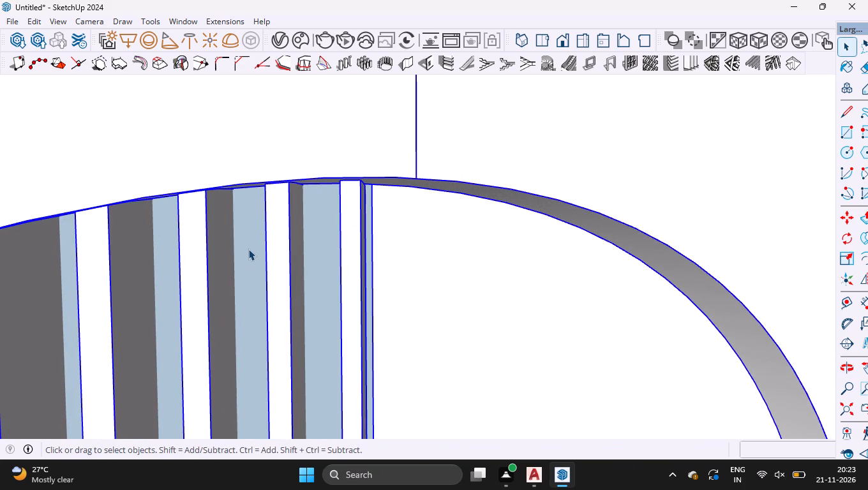
{"action": "left_click", "coordinate": [249, 248]}
{"action": "left_click", "coordinate": [250, 242]}
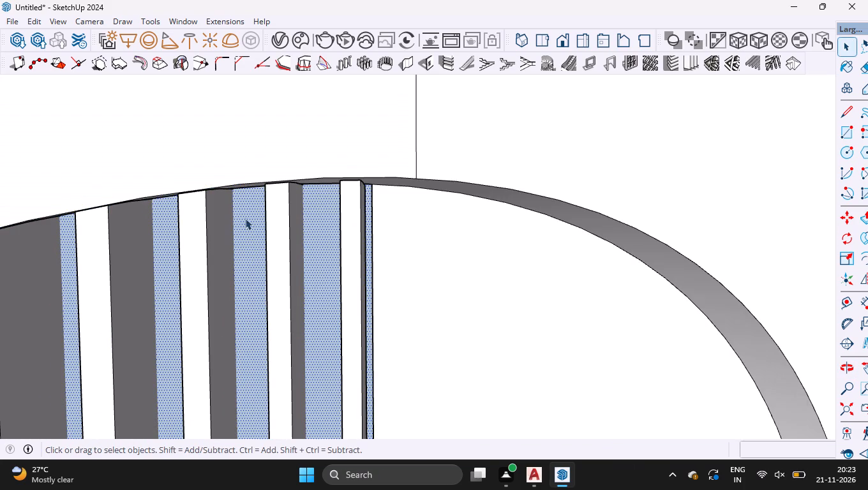
{"action": "right_click", "coordinate": [245, 223]}
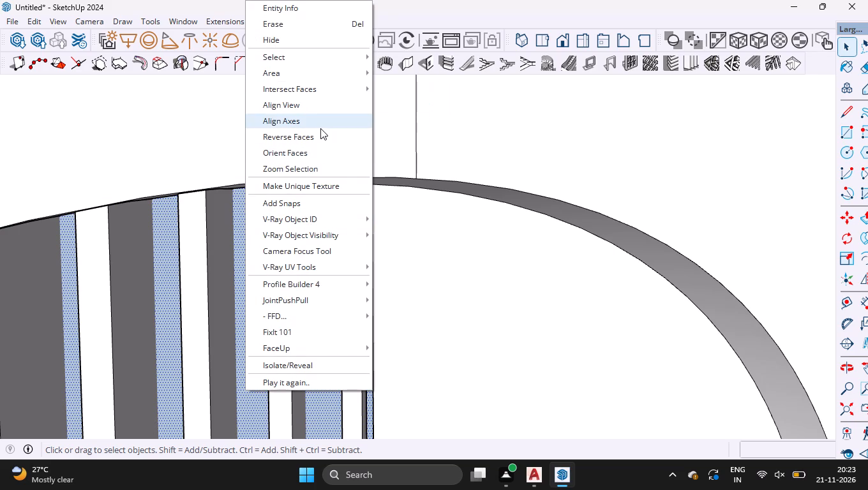
{"action": "left_click", "coordinate": [322, 135]}
Delete the vertical seam lines on the headboard wall panel above and below the circle.
{"action": "scroll", "coordinate": [324, 127], "scroll_direction": "down", "scroll_amount": 10}
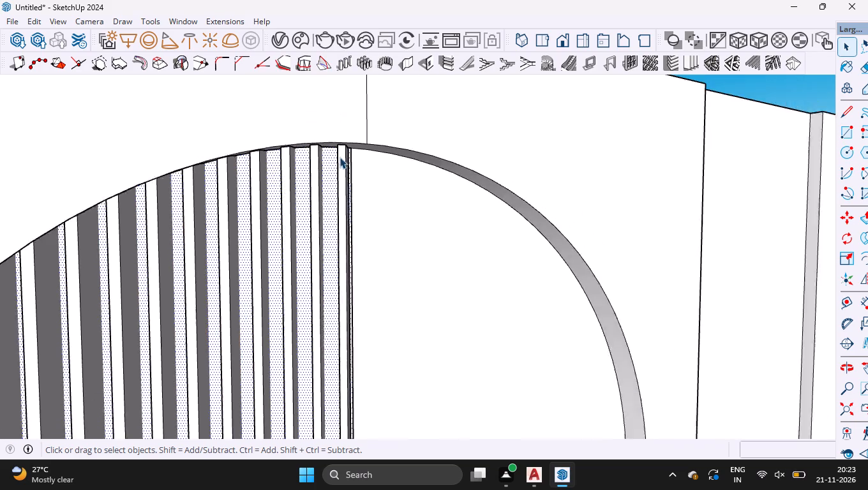
{"action": "scroll", "coordinate": [340, 157], "scroll_direction": "down", "scroll_amount": 14}
{"action": "middle_click_drag", "start_coordinate": [328, 217], "coordinate": [262, 221]}
{"action": "scroll", "coordinate": [263, 208], "scroll_direction": "down", "scroll_amount": 4}
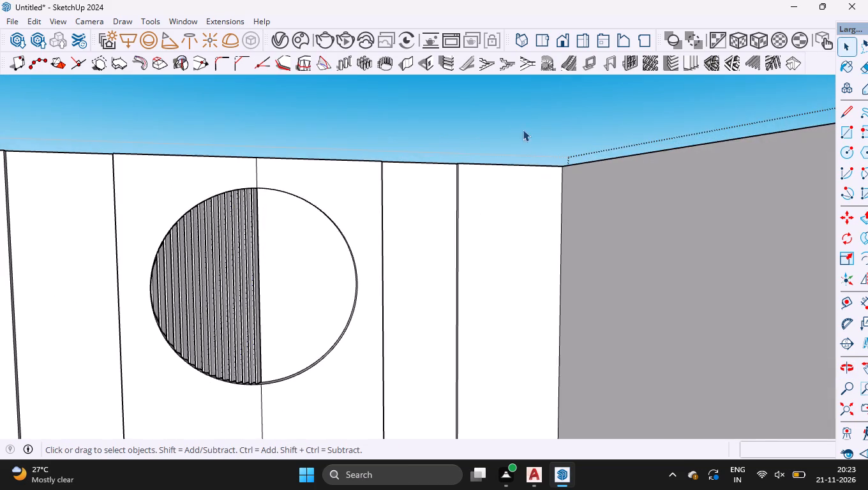
{"action": "scroll", "coordinate": [389, 145], "scroll_direction": "down", "scroll_amount": 4}
{"action": "left_click_drag", "start_coordinate": [275, 135], "coordinate": [297, 184]}
{"action": "key", "text": "Delete"}
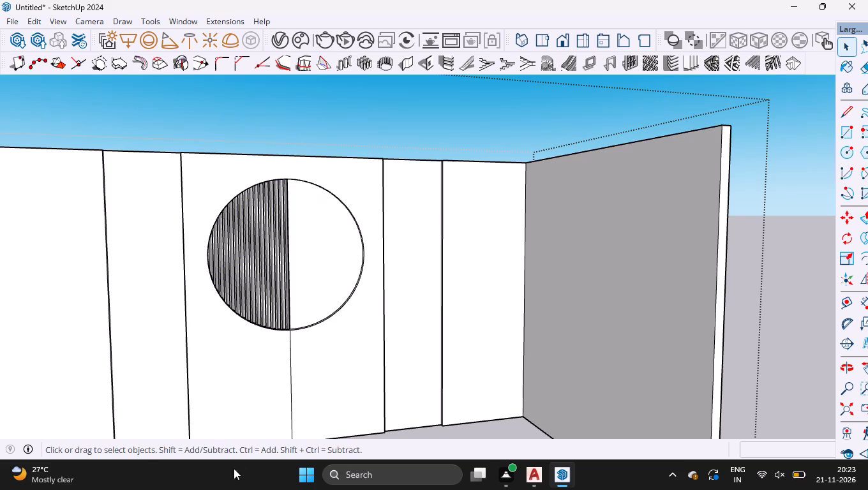
{"action": "left_click", "coordinate": [292, 392]}
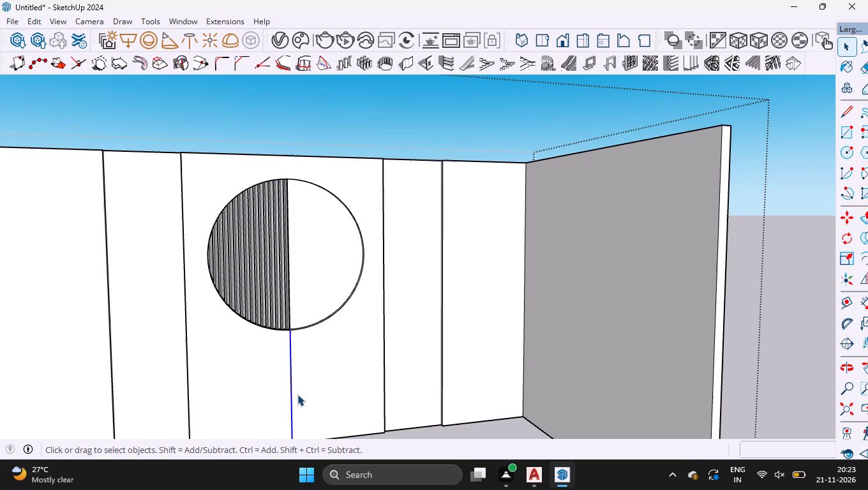
{"action": "key", "text": "Delete"}
Select the circle's plain right-half face and create a generic V-Ray material named WALL.
{"action": "scroll", "coordinate": [336, 211], "scroll_direction": "up", "scroll_amount": 2}
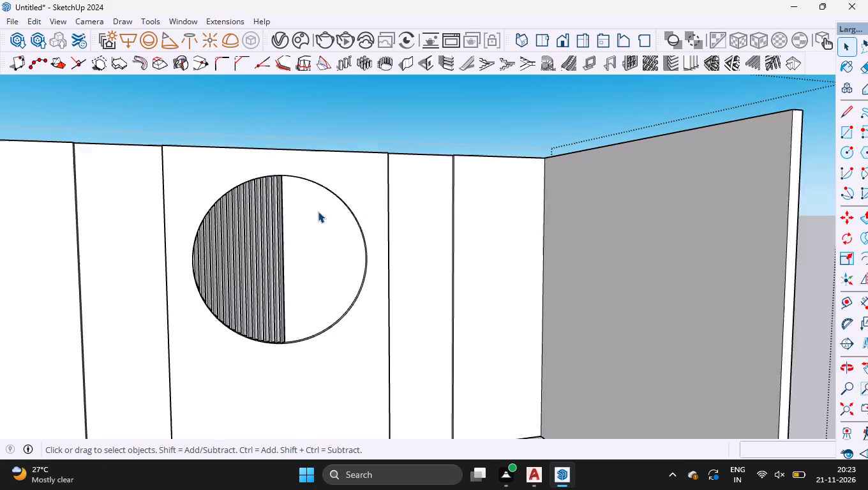
{"action": "scroll", "coordinate": [318, 211], "scroll_direction": "up", "scroll_amount": 5}
{"action": "left_click", "coordinate": [311, 230]}
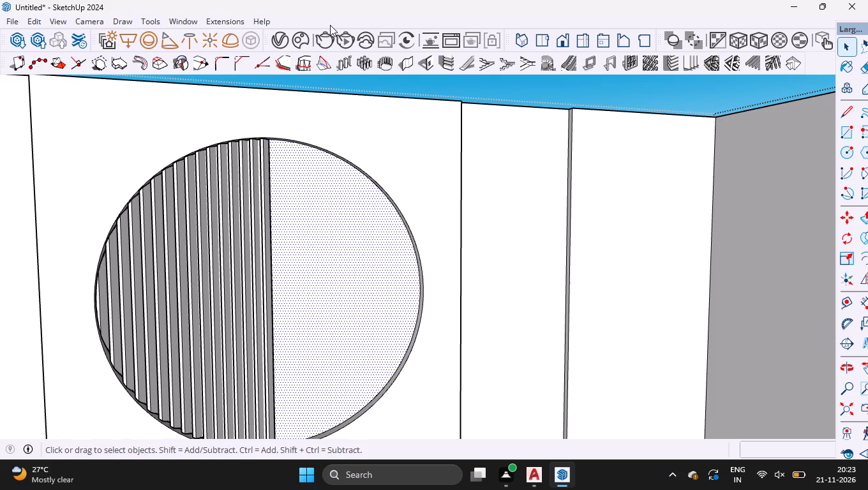
{"action": "left_click", "coordinate": [283, 36]}
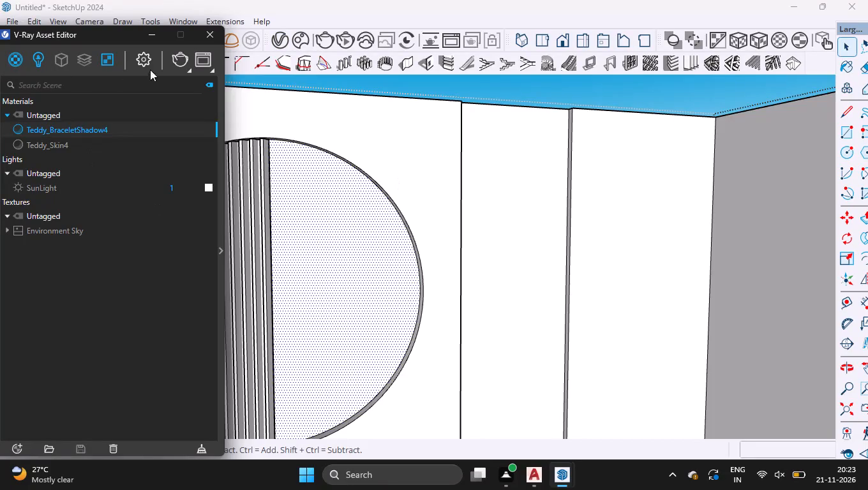
{"action": "right_click", "coordinate": [10, 58]}
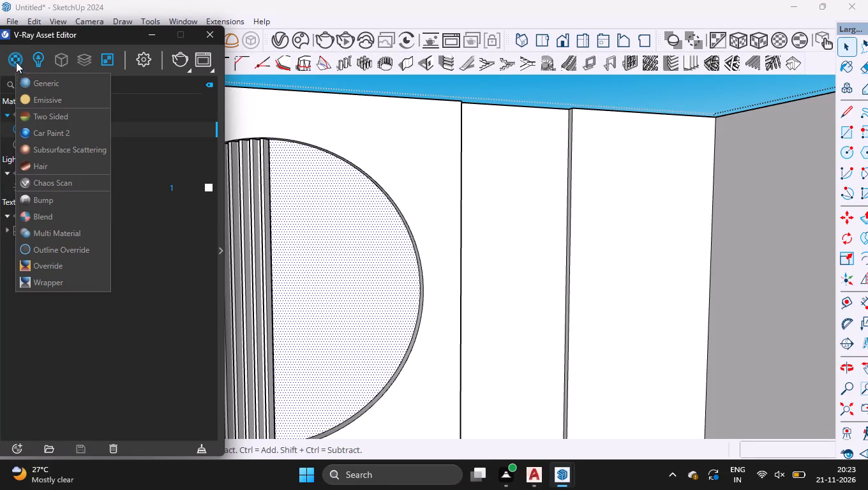
{"action": "left_click", "coordinate": [19, 80]}
{"action": "double_click", "coordinate": [56, 160]}
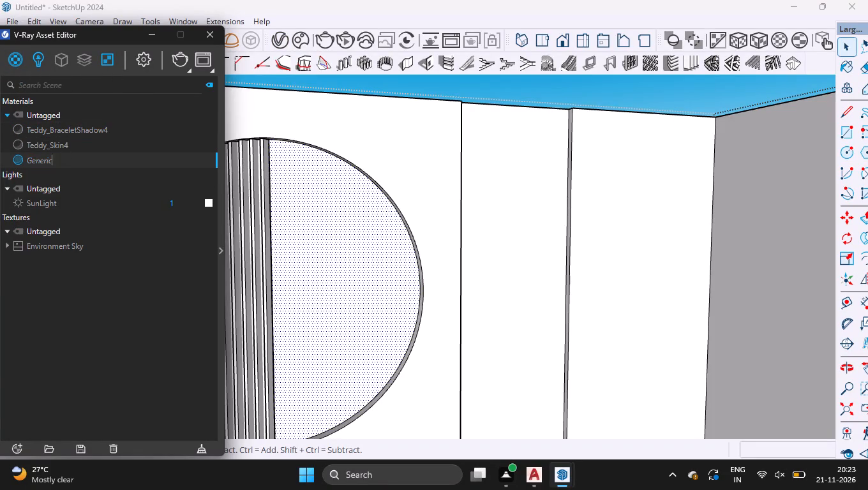
{"action": "key", "text": "ctrl+a"}
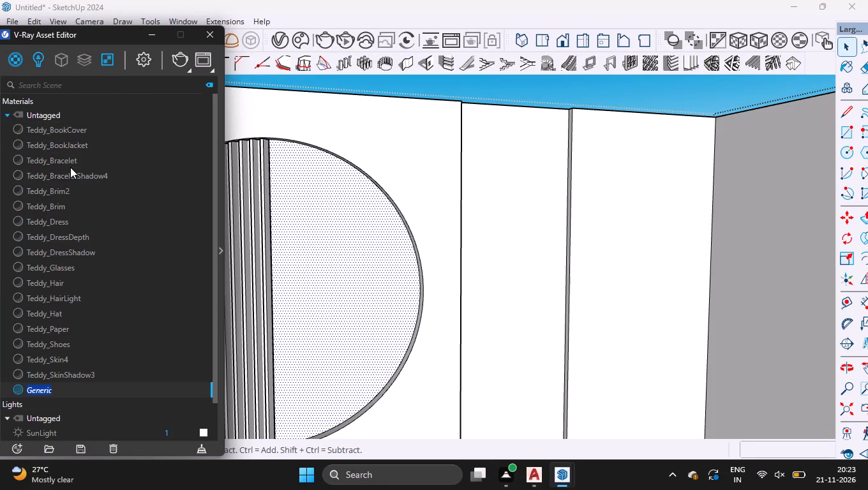
{"action": "type", "text": "WA"}
{"action": "type", "text": "LL"}
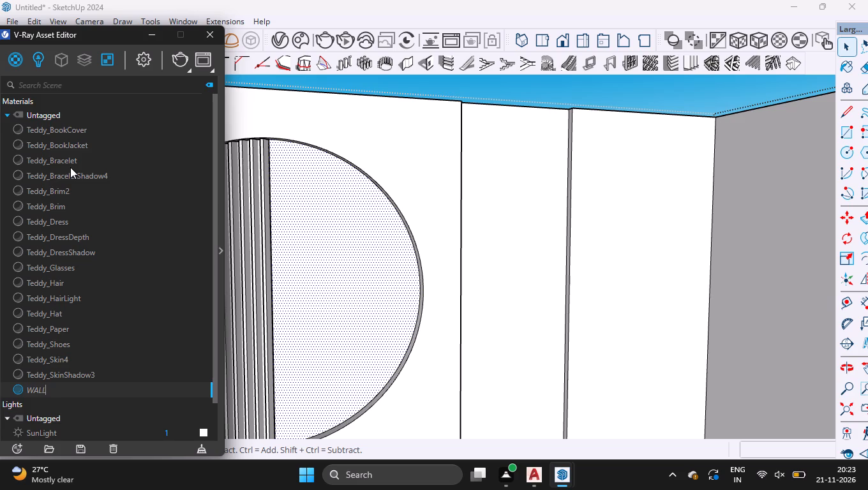
{"action": "key", "text": "Return"}
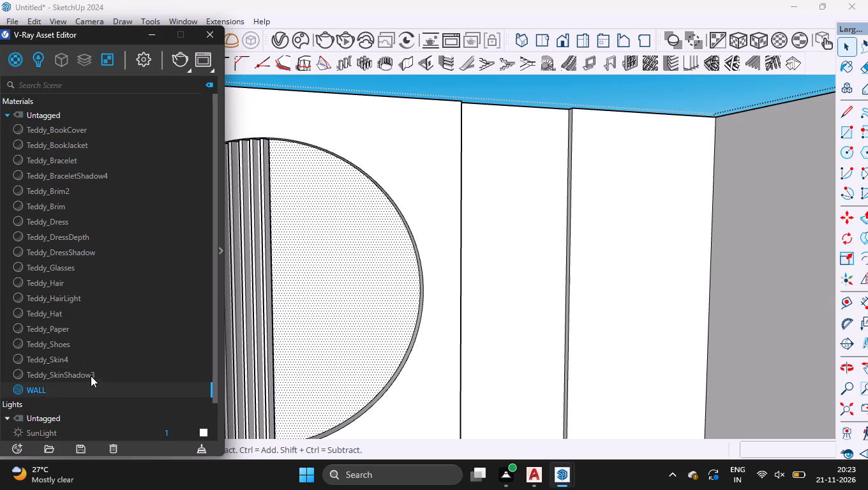
Delete all the Teddy materials from the V-Ray scene, keeping only WALL.
{"action": "left_click", "coordinate": [91, 373]}
{"action": "left_click", "coordinate": [88, 359], "text": "ctrl"}
{"action": "left_click", "coordinate": [93, 345], "text": "ctrl"}
{"action": "left_click", "coordinate": [89, 328], "text": "ctrl"}
{"action": "left_click", "coordinate": [83, 301], "text": "ctrl"}
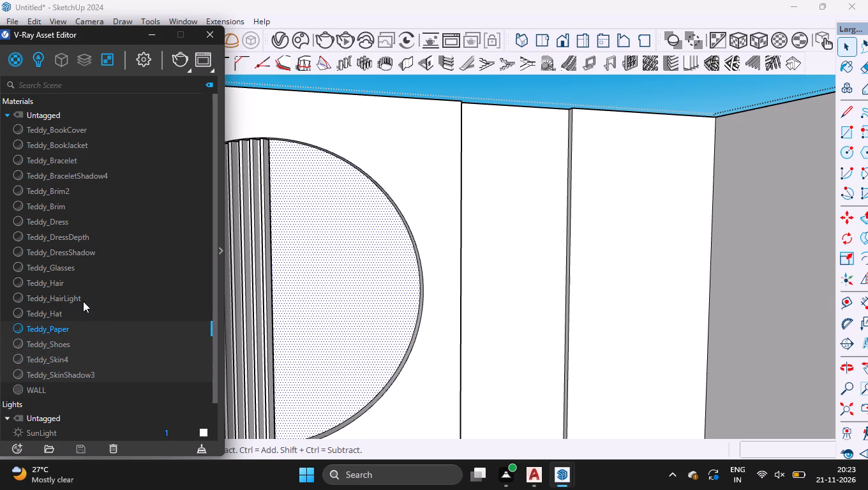
{"action": "left_click", "coordinate": [63, 319], "text": "ctrl"}
{"action": "left_click", "coordinate": [65, 281], "text": "ctrl"}
{"action": "left_click", "coordinate": [68, 267], "text": "ctrl"}
{"action": "left_click", "coordinate": [69, 252], "text": "ctrl"}
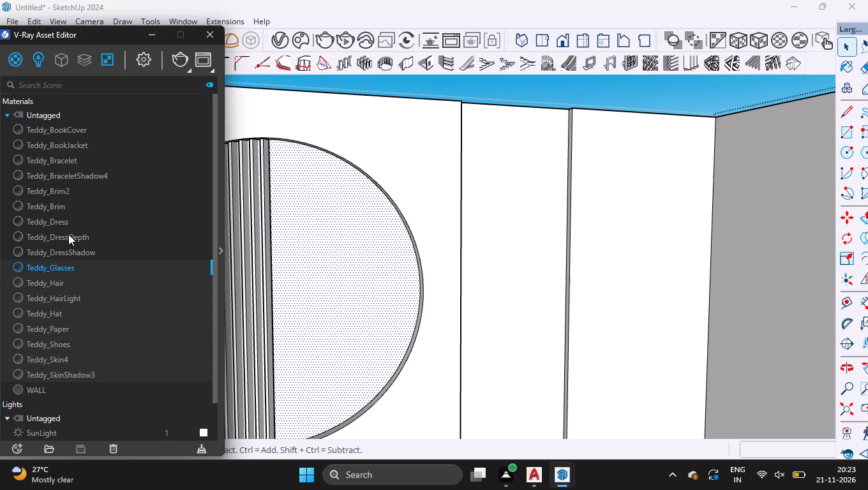
{"action": "left_click", "coordinate": [68, 232], "text": "ctrl"}
{"action": "left_click", "coordinate": [65, 221], "text": "ctrl"}
{"action": "left_click", "coordinate": [63, 211], "text": "ctrl"}
{"action": "left_click", "coordinate": [57, 203], "text": "ctrl"}
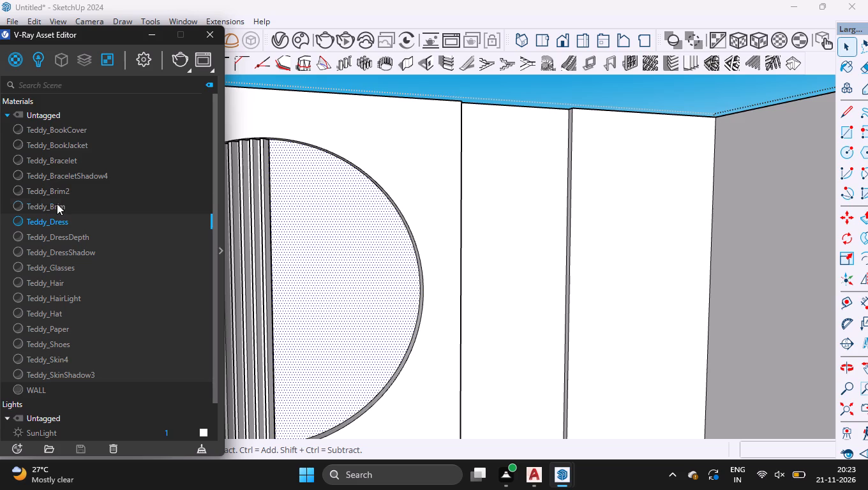
{"action": "left_click", "coordinate": [58, 196]}
{"action": "left_click", "coordinate": [66, 172]}
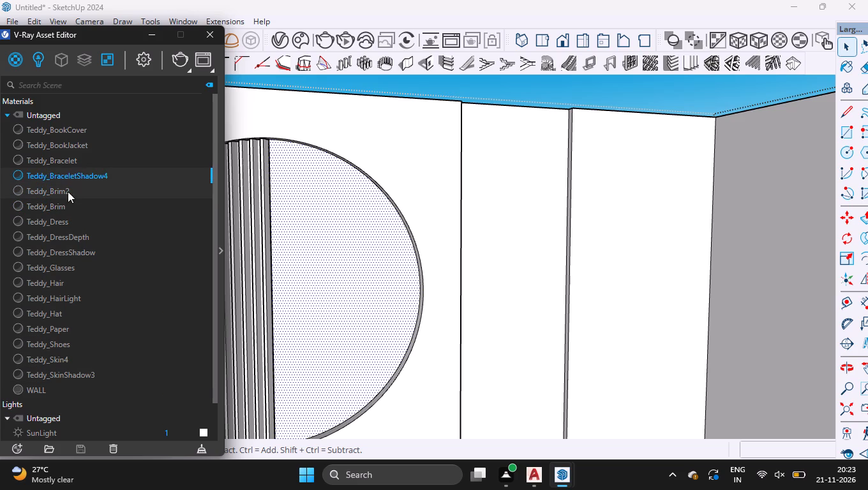
{"action": "left_click", "coordinate": [66, 206], "text": "ctrl"}
{"action": "left_click", "coordinate": [61, 218], "text": "ctrl"}
{"action": "left_click", "coordinate": [56, 245], "text": "ctrl"}
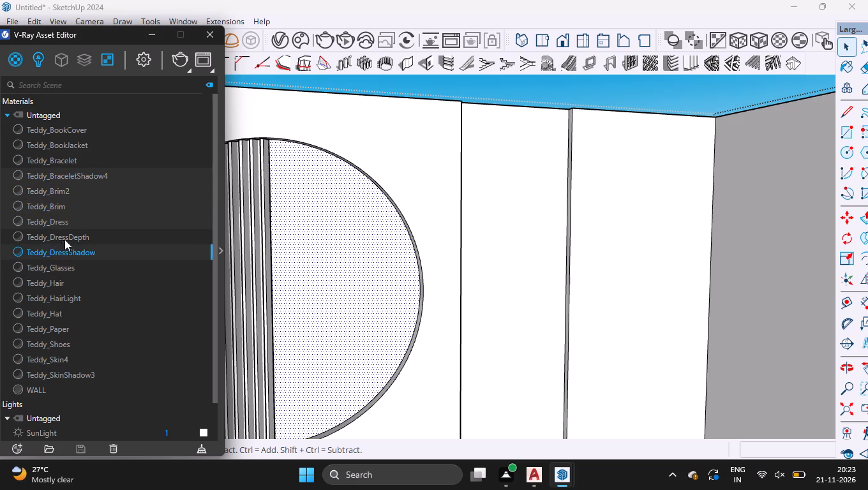
{"action": "left_click", "coordinate": [65, 234], "text": "ctrl"}
{"action": "left_click", "coordinate": [61, 274], "text": "ctrl"}
{"action": "left_click", "coordinate": [58, 283], "text": "ctrl"}
{"action": "left_click", "coordinate": [61, 300], "text": "ctrl"}
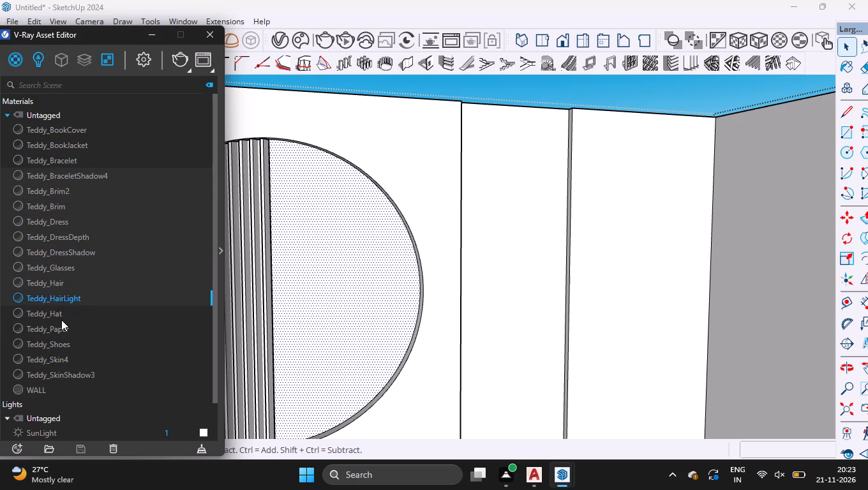
{"action": "left_click", "coordinate": [61, 320], "text": "ctrl"}
{"action": "left_click", "coordinate": [63, 311], "text": "ctrl"}
{"action": "left_click", "coordinate": [52, 349], "text": "ctrl"}
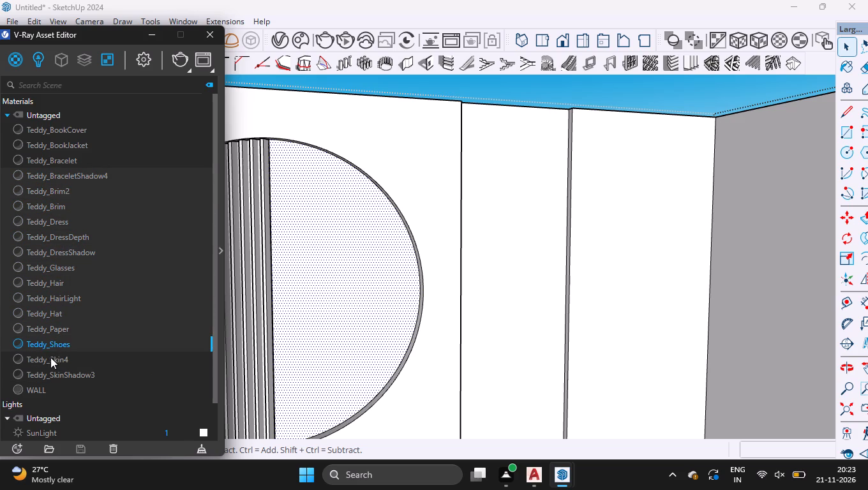
{"action": "left_click", "coordinate": [50, 357], "text": "ctrl"}
{"action": "left_click", "coordinate": [36, 373], "text": "ctrl"}
{"action": "left_click", "coordinate": [77, 165], "text": "ctrl"}
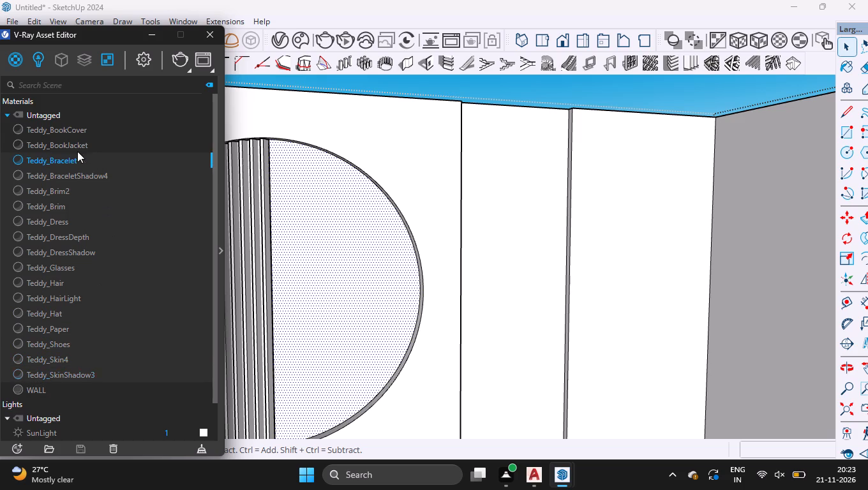
{"action": "left_click", "coordinate": [77, 145], "text": "ctrl"}
{"action": "left_click", "coordinate": [78, 129], "text": "ctrl"}
{"action": "key", "text": "Delete"}
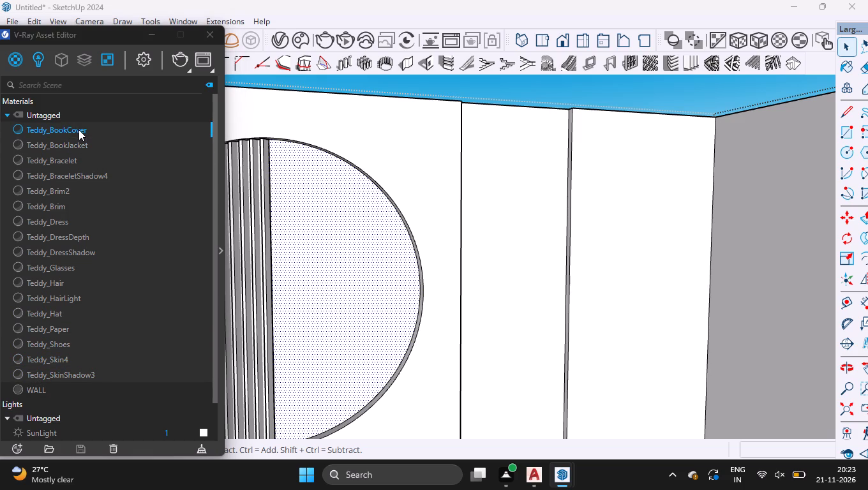
{"action": "key", "text": "Return"}
Load the floral image download (1).jpg from Downloads as a Bitmap texture for the WALL material's diffuse colour.
{"action": "scroll", "coordinate": [28, 196], "scroll_direction": "up", "scroll_amount": 3}
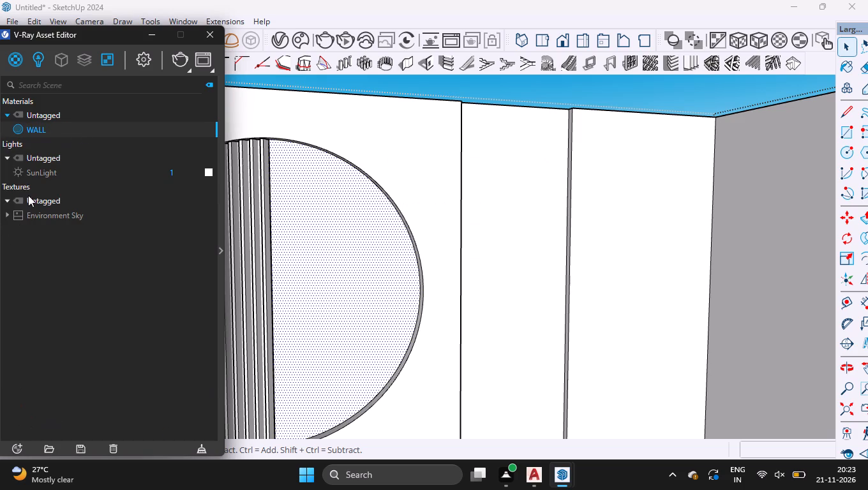
{"action": "scroll", "coordinate": [28, 195], "scroll_direction": "up", "scroll_amount": 2}
{"action": "scroll", "coordinate": [515, 197], "scroll_direction": "down", "scroll_amount": 4}
{"action": "scroll", "coordinate": [560, 223], "scroll_direction": "down", "scroll_amount": 6}
{"action": "scroll", "coordinate": [443, 182], "scroll_direction": "up", "scroll_amount": 9}
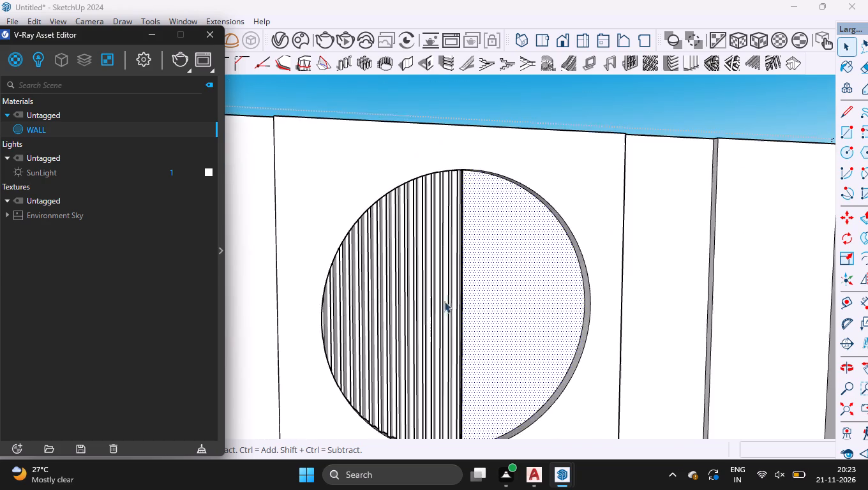
{"action": "scroll", "coordinate": [488, 210], "scroll_direction": "down", "scroll_amount": 4}
{"action": "scroll", "coordinate": [447, 339], "scroll_direction": "up", "scroll_amount": 4}
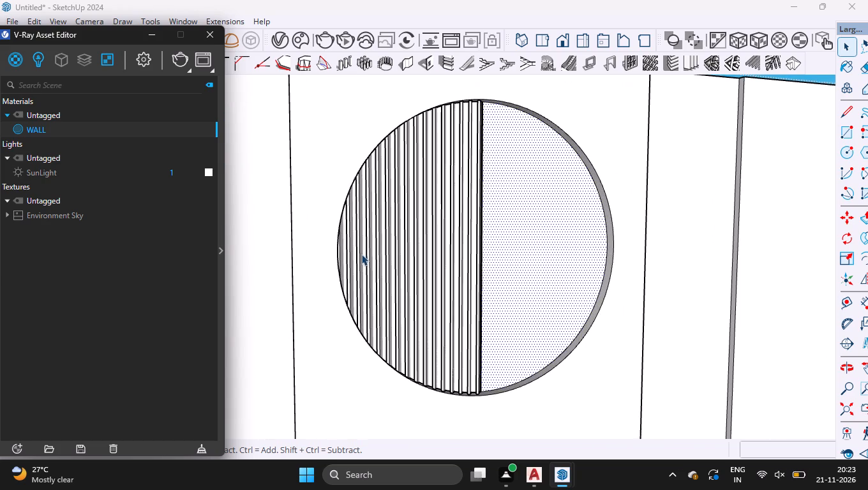
{"action": "left_click", "coordinate": [218, 254]}
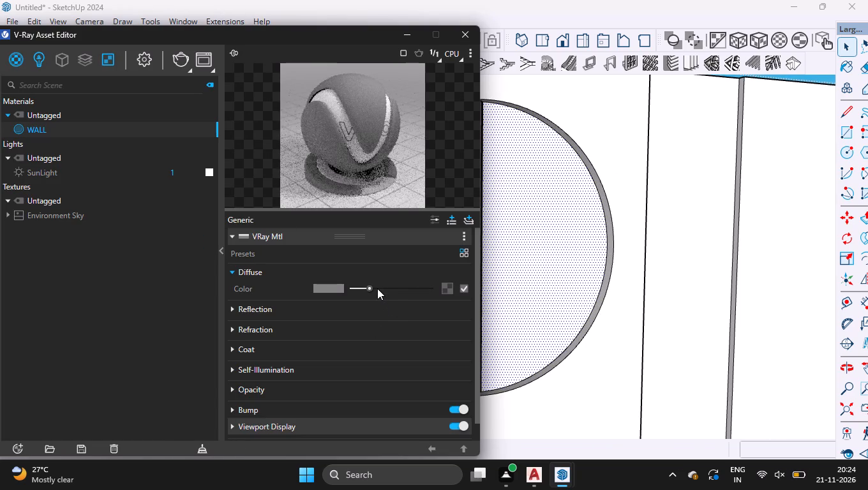
{"action": "left_click", "coordinate": [444, 286]}
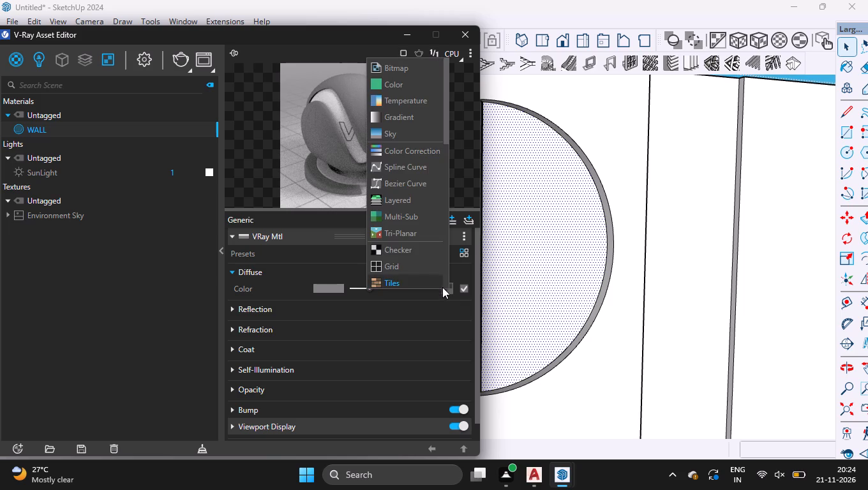
{"action": "left_click", "coordinate": [388, 65]}
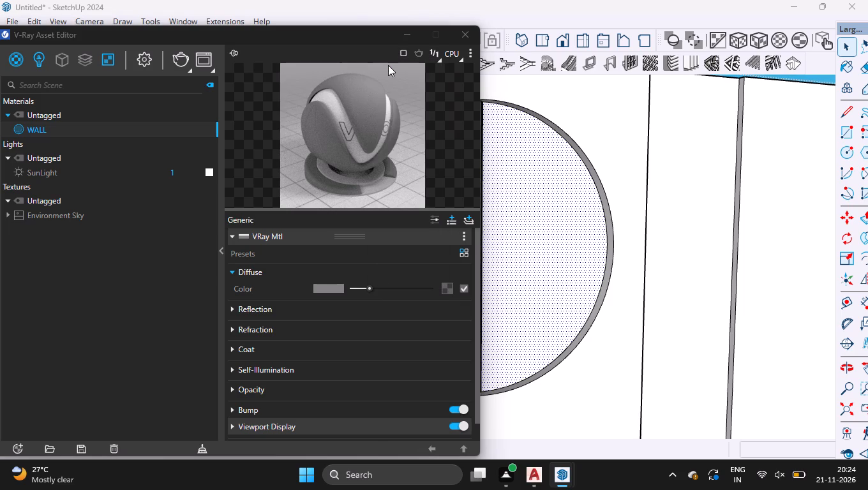
{"action": "left_click", "coordinate": [146, 170]}
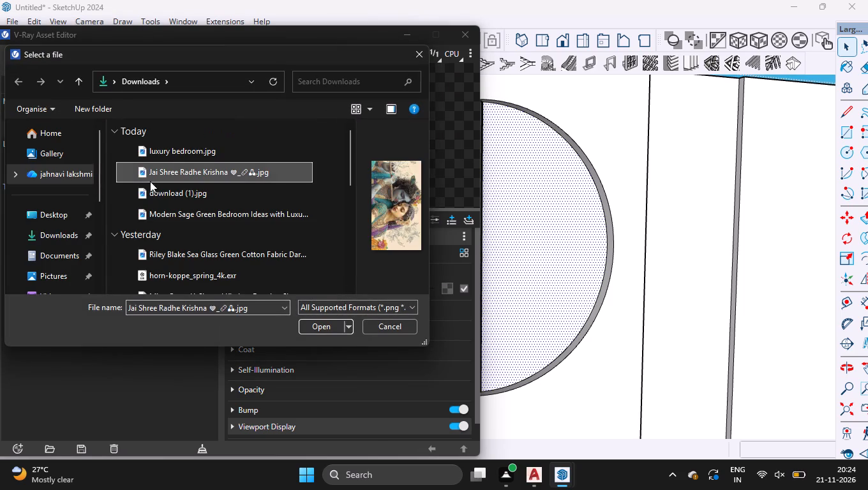
{"action": "left_click", "coordinate": [163, 195]}
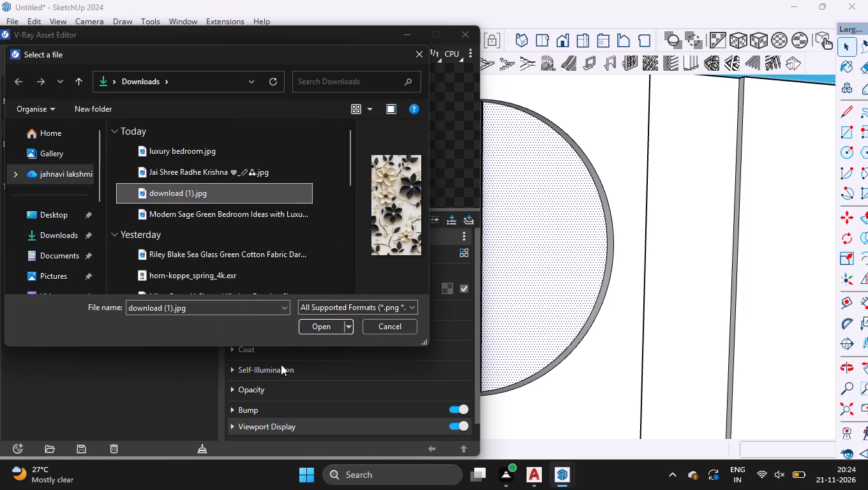
{"action": "left_click", "coordinate": [311, 329]}
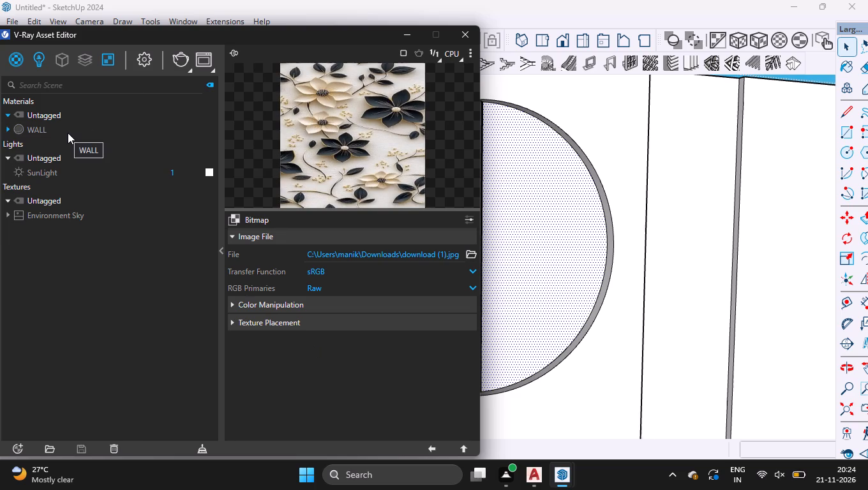
Apply the WALL material to the selected plain half of the circle and fit its texture projection to the bounding box size.
{"action": "left_click", "coordinate": [430, 449]}
{"action": "right_click", "coordinate": [104, 131]}
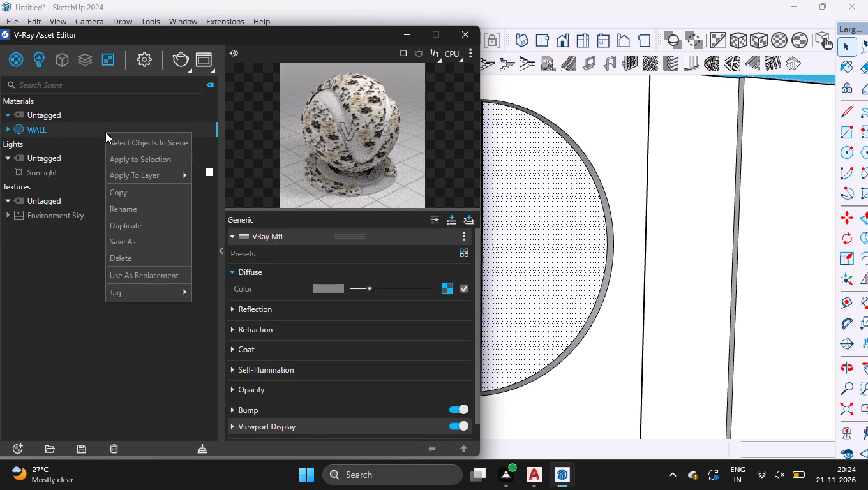
{"action": "left_click", "coordinate": [135, 161]}
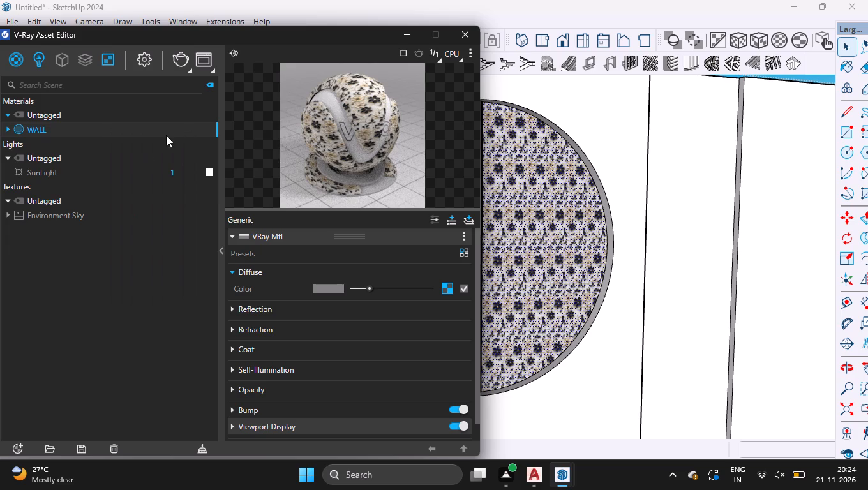
{"action": "left_click", "coordinate": [757, 42]}
{"action": "left_click", "coordinate": [464, 31]}
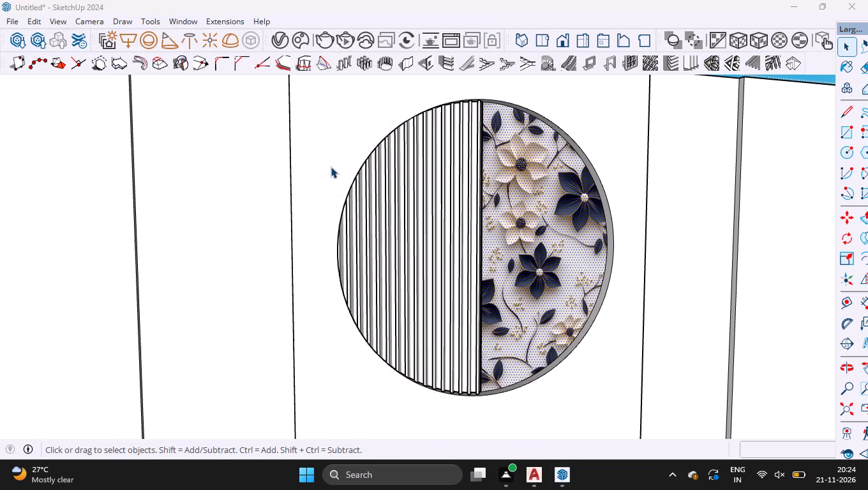
Run an interactive V-Ray render of the headboard circle close up to check the floral texture.
{"action": "scroll", "coordinate": [330, 167], "scroll_direction": "down", "scroll_amount": 8}
{"action": "scroll", "coordinate": [463, 147], "scroll_direction": "down", "scroll_amount": 4}
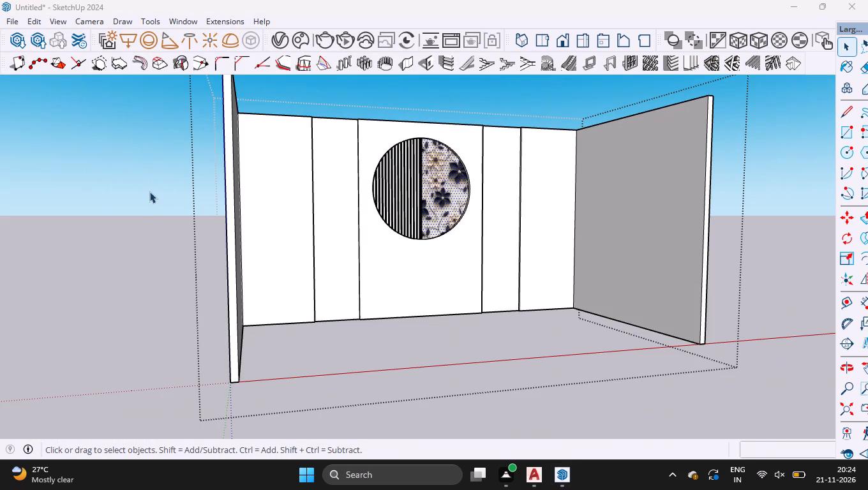
{"action": "left_click", "coordinate": [144, 194]}
{"action": "middle_click_drag", "start_coordinate": [516, 265], "coordinate": [466, 276]}
{"action": "scroll", "coordinate": [431, 187], "scroll_direction": "up", "scroll_amount": 3}
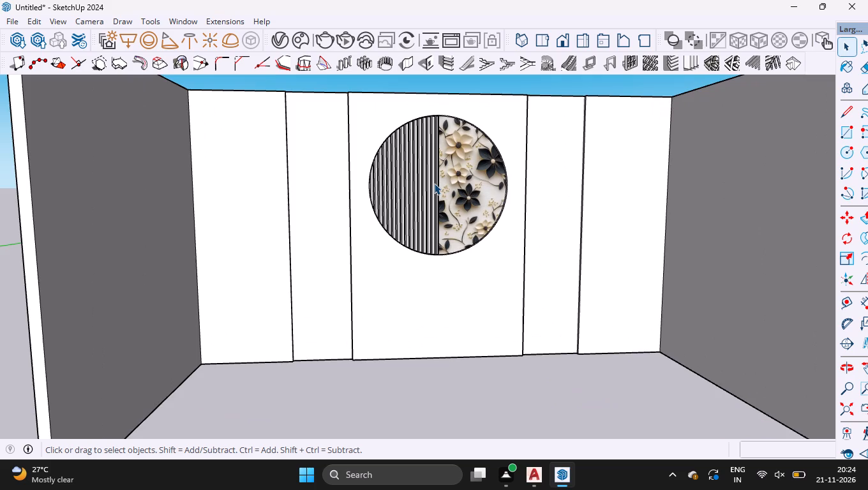
{"action": "scroll", "coordinate": [433, 177], "scroll_direction": "up", "scroll_amount": 3}
{"action": "scroll", "coordinate": [428, 85], "scroll_direction": "up", "scroll_amount": 2}
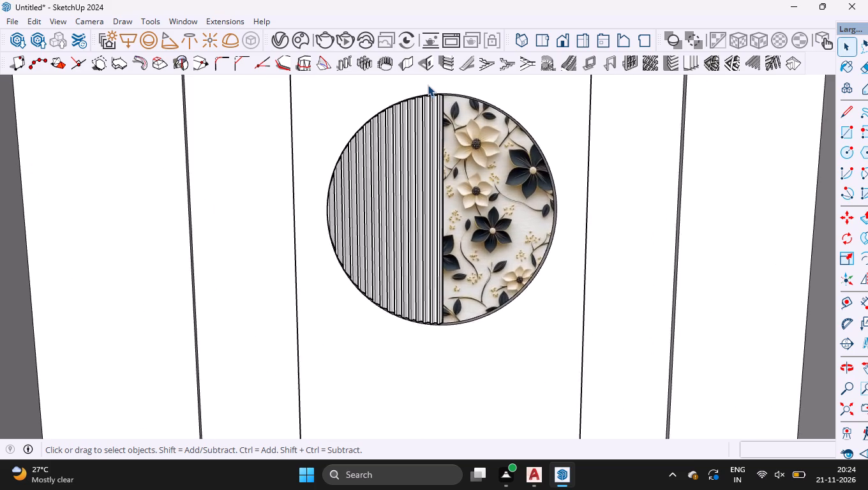
{"action": "scroll", "coordinate": [428, 85], "scroll_direction": "up", "scroll_amount": 3}
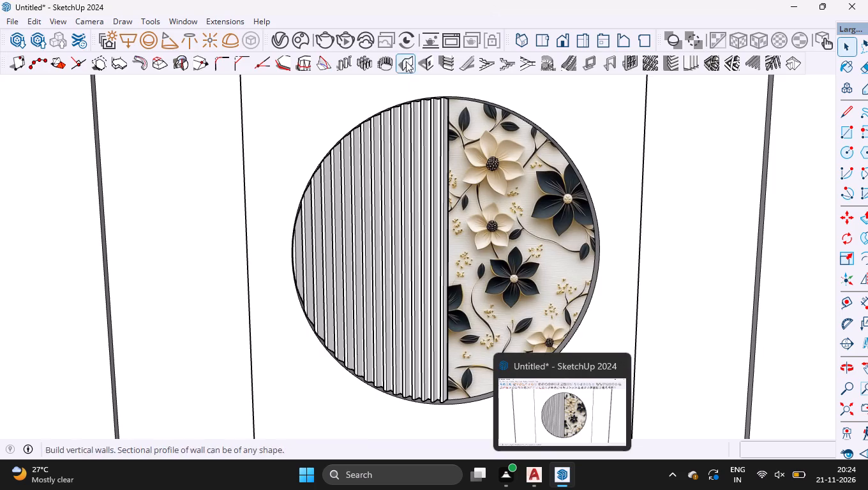
{"action": "left_click", "coordinate": [352, 41]}
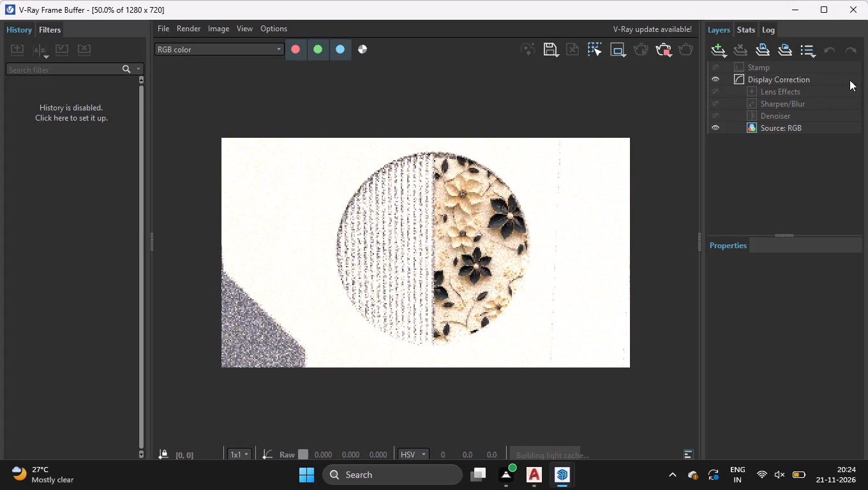
{"action": "left_click", "coordinate": [805, 11]}
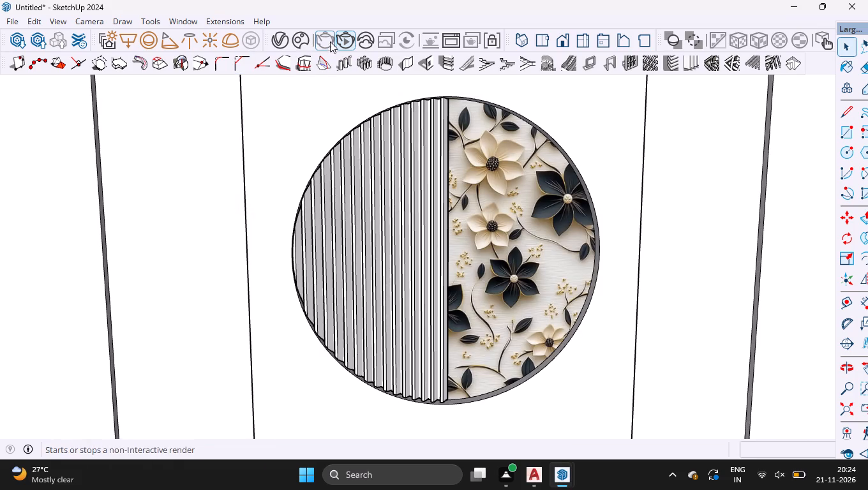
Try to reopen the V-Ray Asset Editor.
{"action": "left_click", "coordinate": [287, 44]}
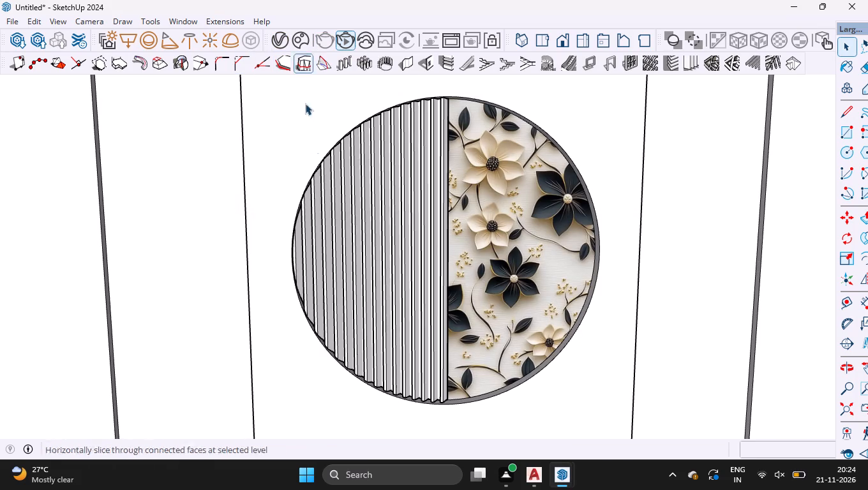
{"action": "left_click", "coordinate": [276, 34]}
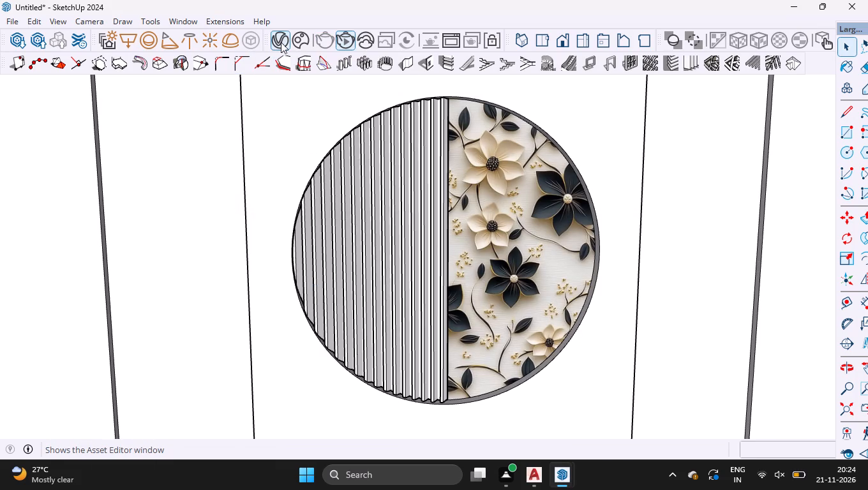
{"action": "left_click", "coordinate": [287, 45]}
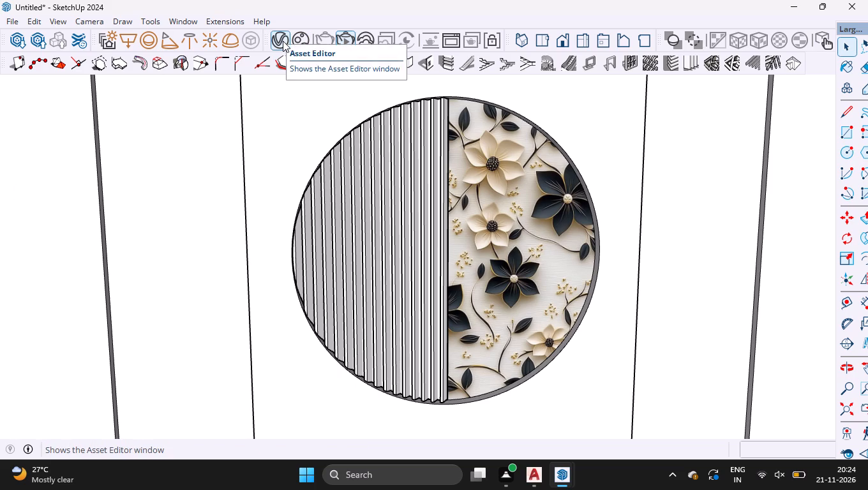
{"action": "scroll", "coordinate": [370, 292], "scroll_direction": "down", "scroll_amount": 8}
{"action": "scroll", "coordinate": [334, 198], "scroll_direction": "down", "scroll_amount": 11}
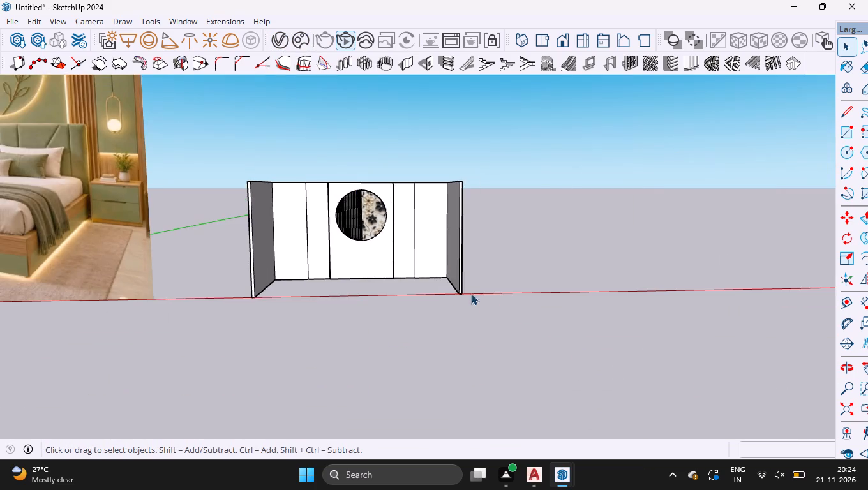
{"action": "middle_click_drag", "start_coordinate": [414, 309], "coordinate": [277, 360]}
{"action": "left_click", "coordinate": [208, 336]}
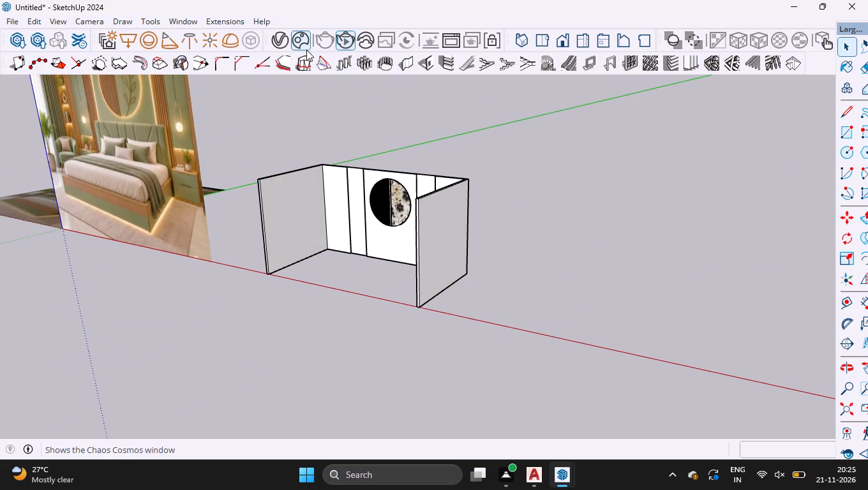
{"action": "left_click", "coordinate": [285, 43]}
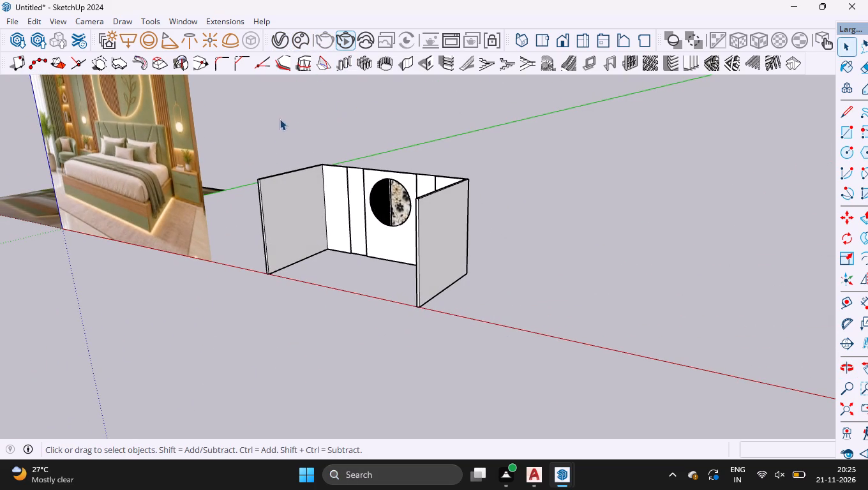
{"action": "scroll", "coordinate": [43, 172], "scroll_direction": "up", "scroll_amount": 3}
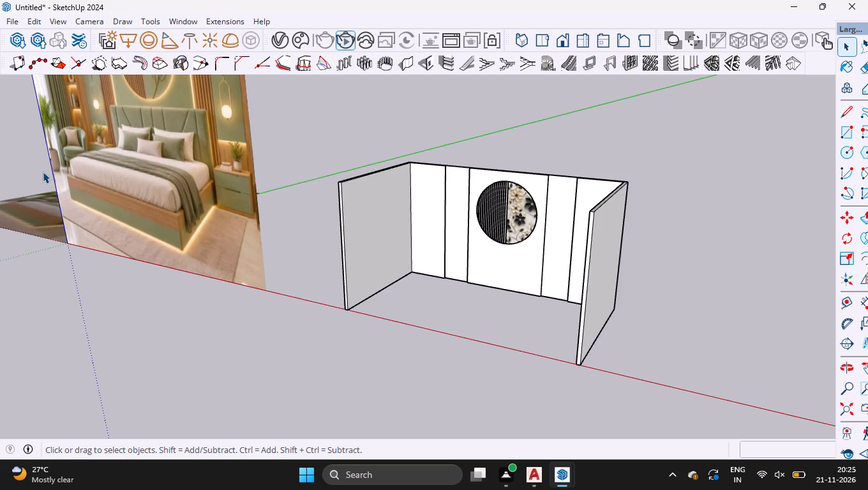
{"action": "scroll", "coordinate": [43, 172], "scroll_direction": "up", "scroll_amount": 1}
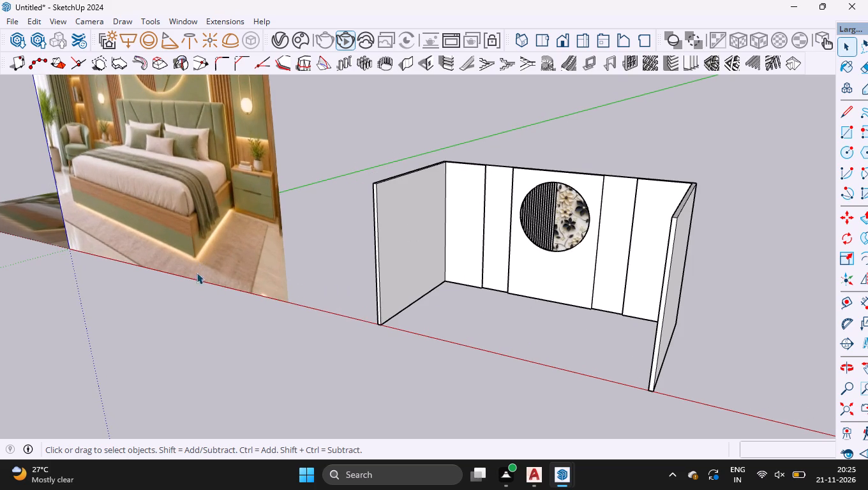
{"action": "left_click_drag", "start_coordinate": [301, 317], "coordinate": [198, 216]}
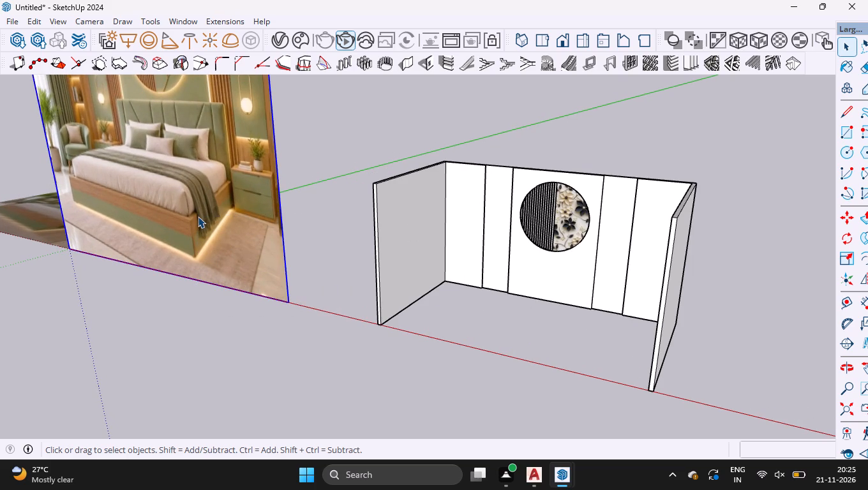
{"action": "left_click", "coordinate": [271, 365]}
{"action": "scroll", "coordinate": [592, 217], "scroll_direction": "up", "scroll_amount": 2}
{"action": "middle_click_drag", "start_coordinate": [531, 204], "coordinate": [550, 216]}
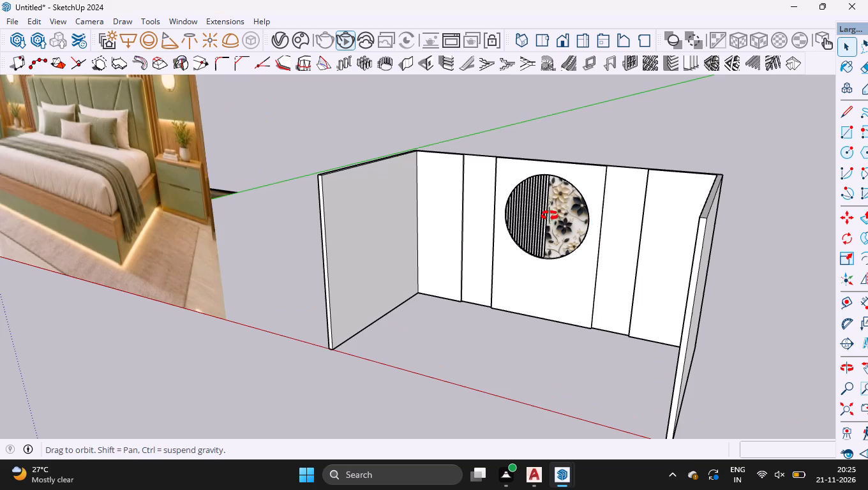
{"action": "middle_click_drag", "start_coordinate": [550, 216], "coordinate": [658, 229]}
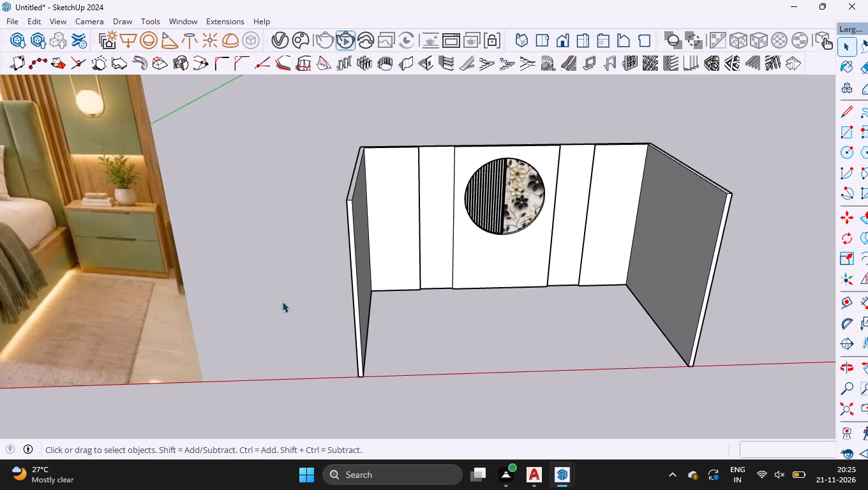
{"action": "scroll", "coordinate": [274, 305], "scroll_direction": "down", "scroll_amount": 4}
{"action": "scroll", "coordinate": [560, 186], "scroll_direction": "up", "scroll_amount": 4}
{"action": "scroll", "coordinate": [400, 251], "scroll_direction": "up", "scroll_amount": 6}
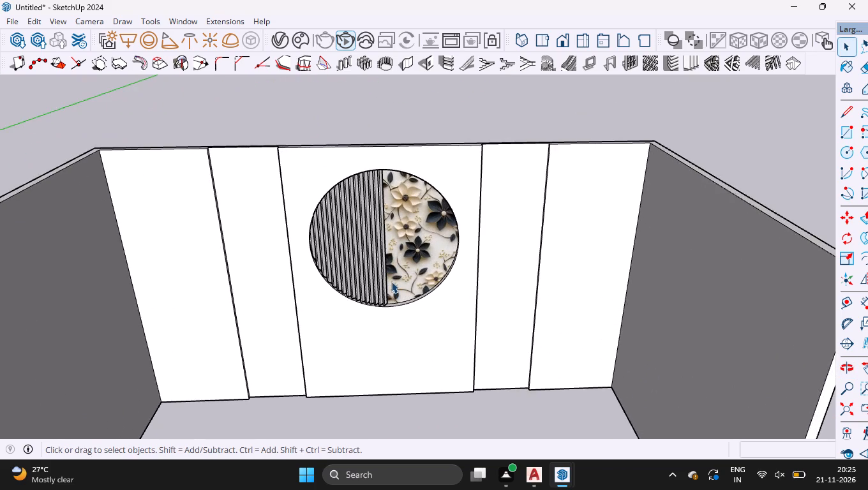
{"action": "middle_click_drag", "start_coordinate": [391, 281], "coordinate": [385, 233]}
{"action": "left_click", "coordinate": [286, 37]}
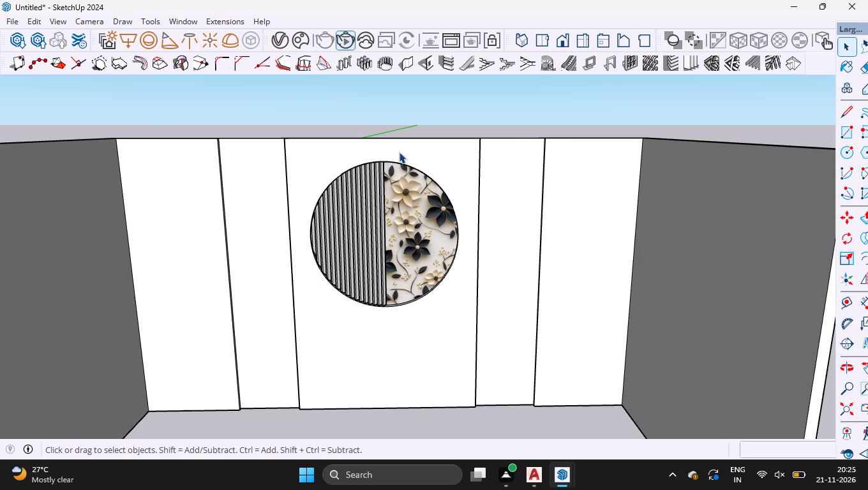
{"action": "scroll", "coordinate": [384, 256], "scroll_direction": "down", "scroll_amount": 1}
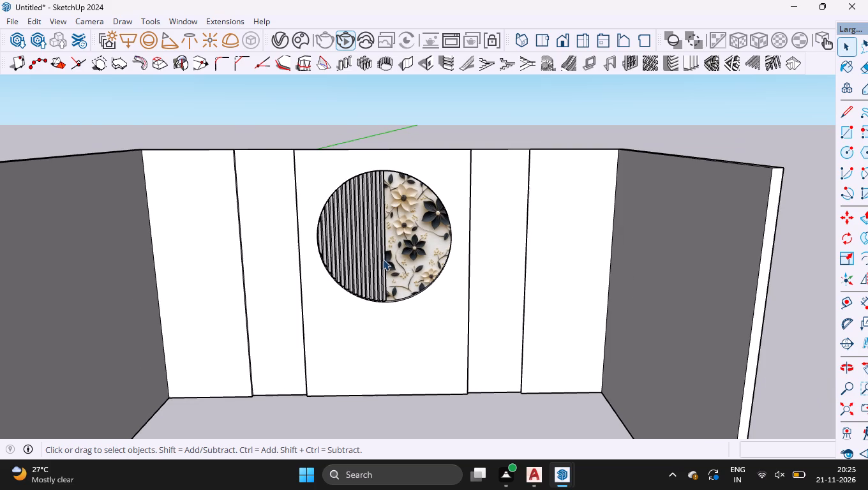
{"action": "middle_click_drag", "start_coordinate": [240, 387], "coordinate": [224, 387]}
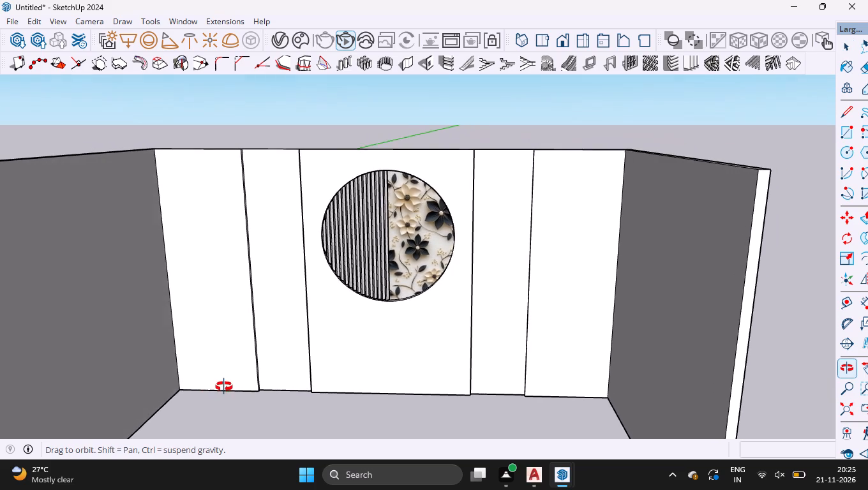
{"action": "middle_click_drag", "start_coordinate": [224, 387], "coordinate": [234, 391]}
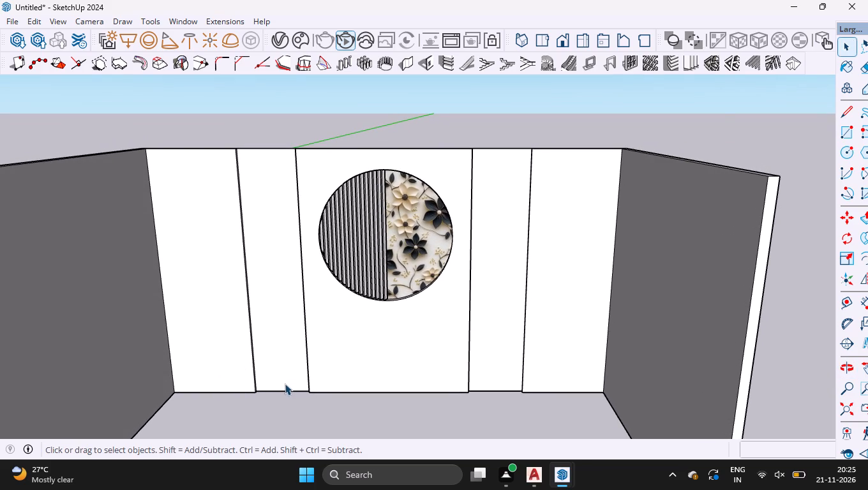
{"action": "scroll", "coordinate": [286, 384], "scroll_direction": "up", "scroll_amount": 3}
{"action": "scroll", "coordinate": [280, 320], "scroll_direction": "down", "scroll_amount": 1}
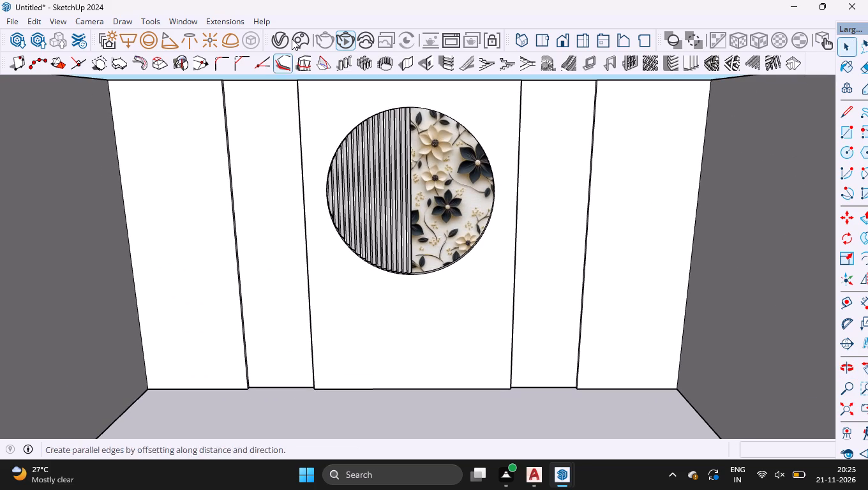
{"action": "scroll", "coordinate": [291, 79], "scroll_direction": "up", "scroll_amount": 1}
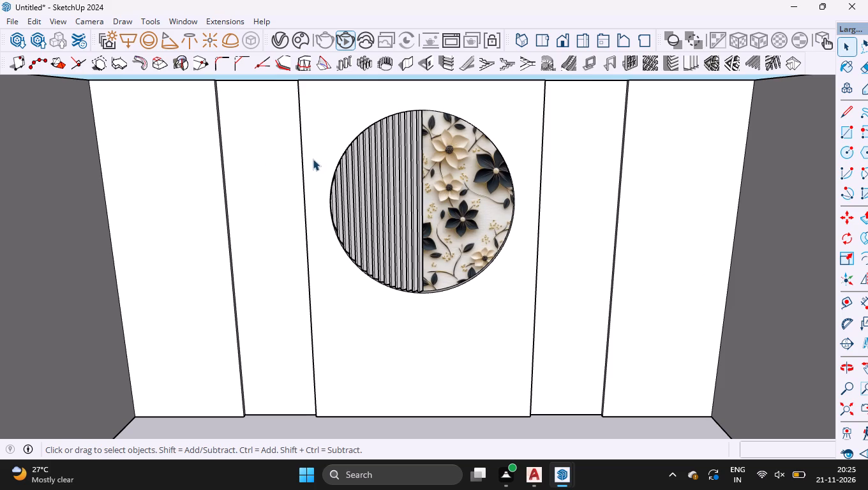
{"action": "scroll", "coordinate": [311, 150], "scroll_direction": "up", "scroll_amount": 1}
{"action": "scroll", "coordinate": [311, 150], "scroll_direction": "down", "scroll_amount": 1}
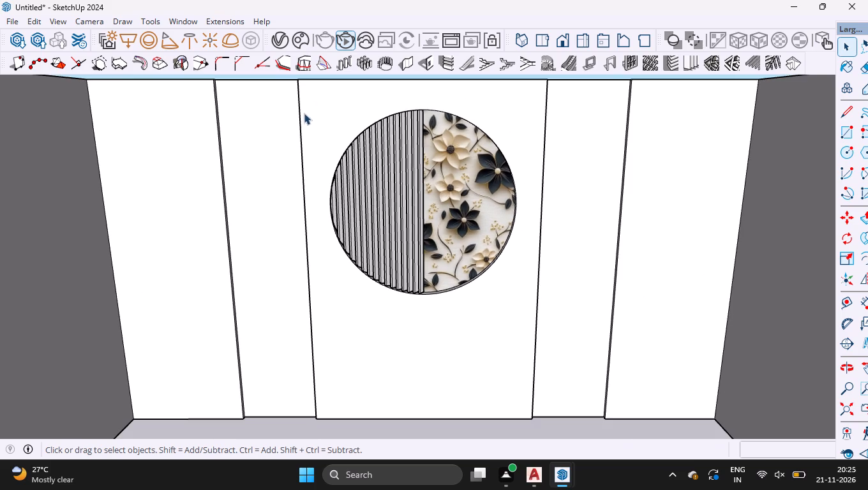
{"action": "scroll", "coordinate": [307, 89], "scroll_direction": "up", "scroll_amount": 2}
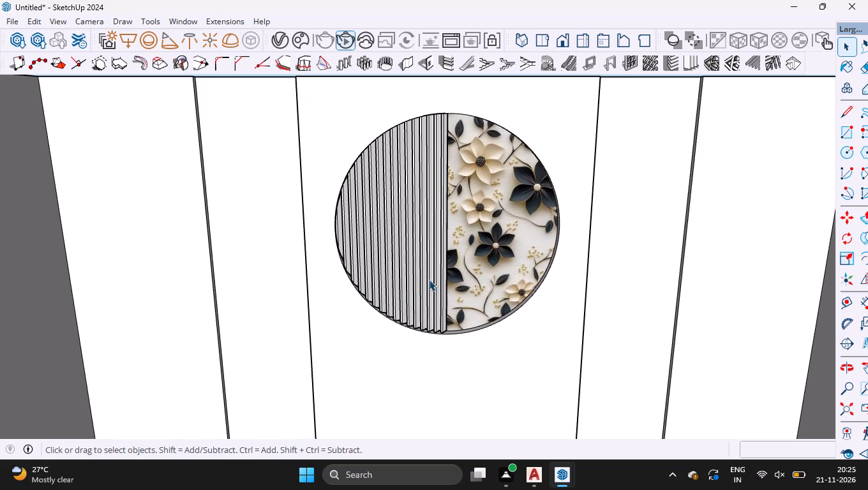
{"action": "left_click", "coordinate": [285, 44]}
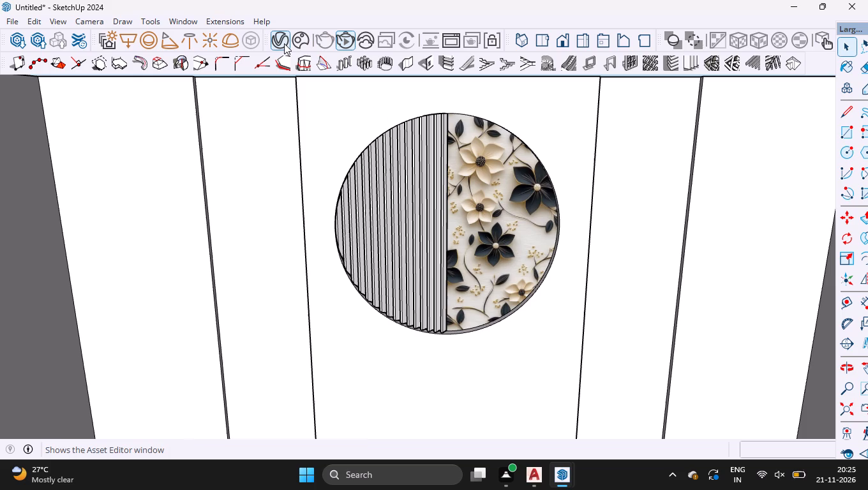
Save the model in the Documents folder as 21-11-2.
{"action": "key", "text": "ctrl+s"}
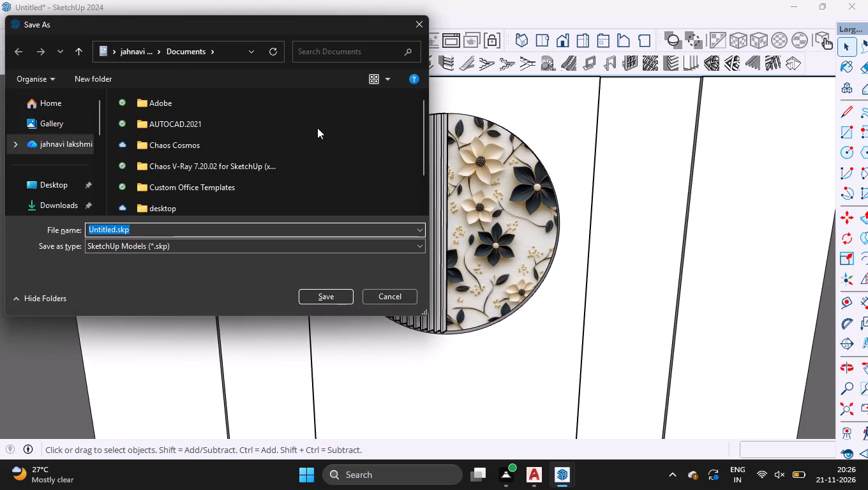
{"action": "type", "text": "21-11-2"}
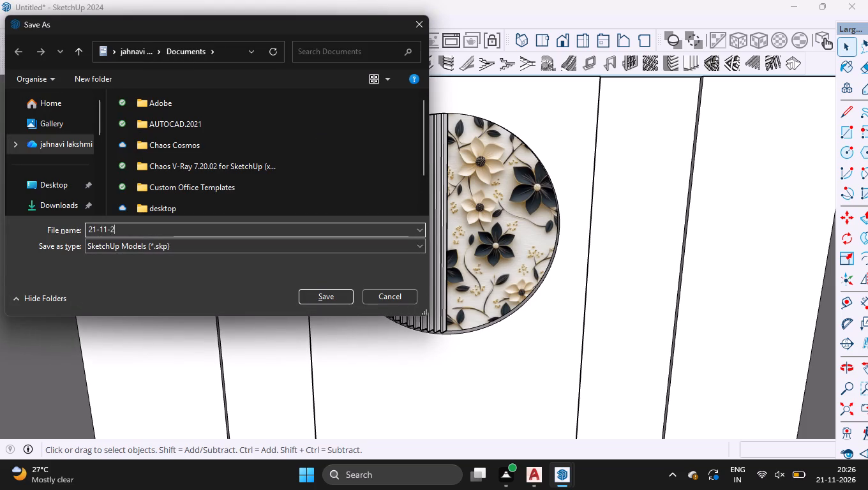
{"action": "key", "text": "Return"}
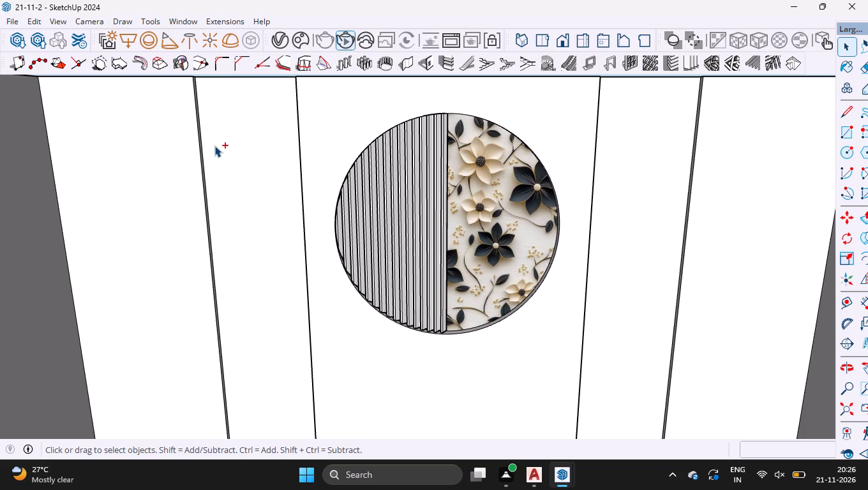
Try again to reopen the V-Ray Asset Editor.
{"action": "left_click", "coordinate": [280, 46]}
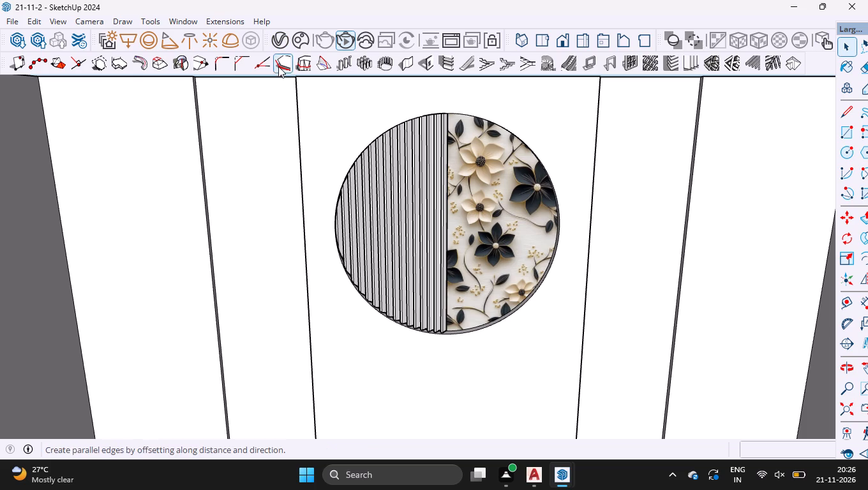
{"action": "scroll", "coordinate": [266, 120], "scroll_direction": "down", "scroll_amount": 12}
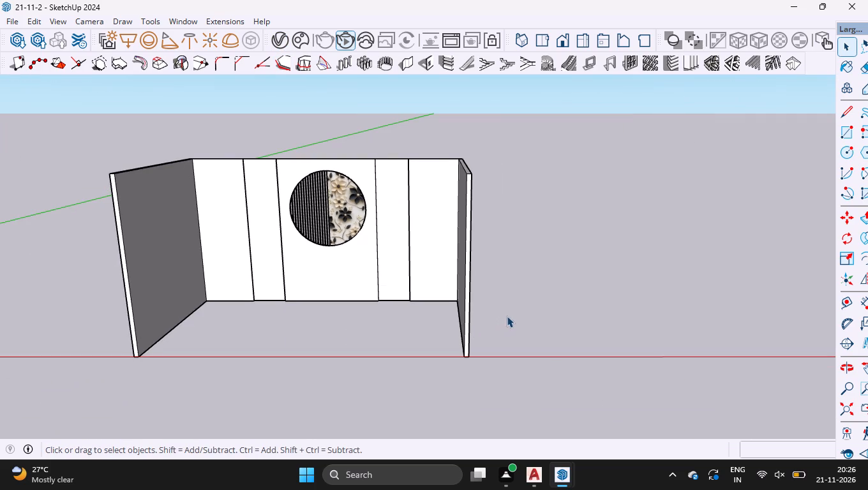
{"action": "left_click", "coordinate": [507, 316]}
Close the SketchUp window of the saved model.
{"action": "left_click", "coordinate": [860, 0]}
{"action": "key", "text": "space"}
{"action": "left_click", "coordinate": [505, 256]}
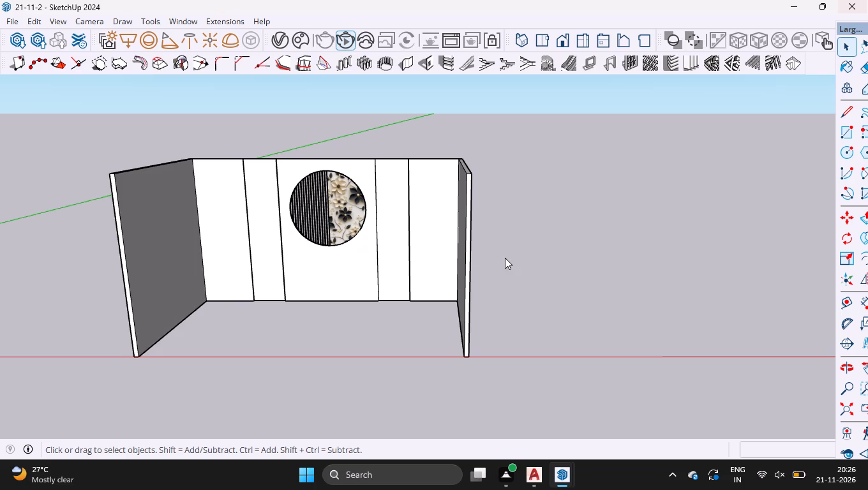
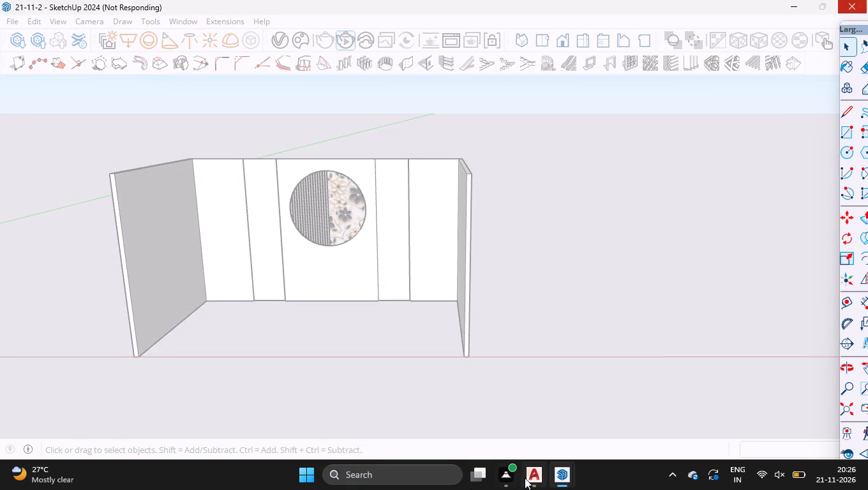
Switch to AutoCAD and delete the entire existing floor plan from Drawing1.
{"action": "left_click", "coordinate": [524, 477]}
{"action": "scroll", "coordinate": [230, 343], "scroll_direction": "down", "scroll_amount": 1}
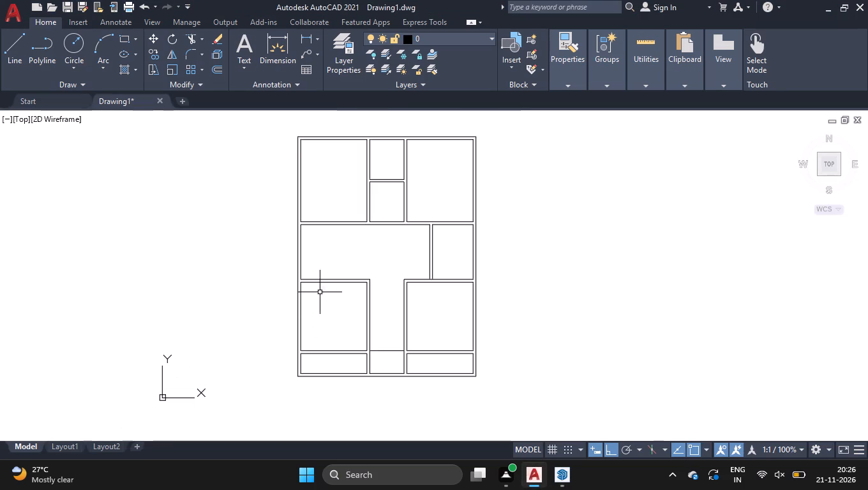
{"action": "left_click", "coordinate": [484, 392]}
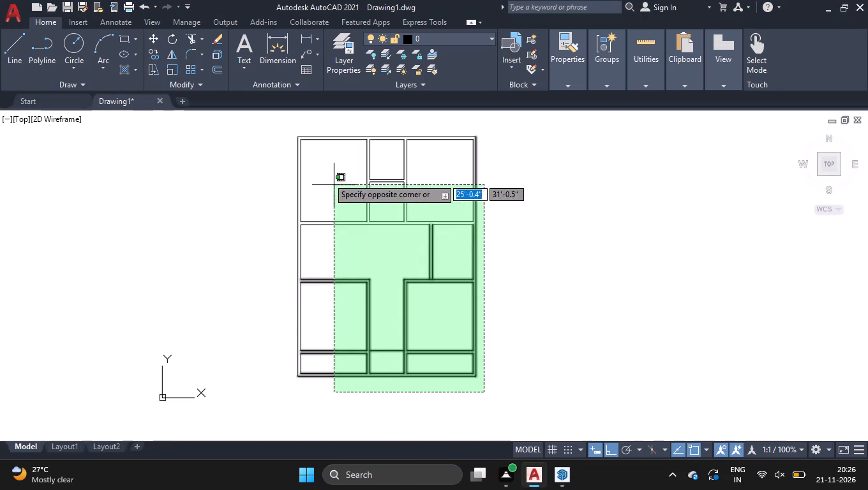
{"action": "left_click", "coordinate": [280, 122]}
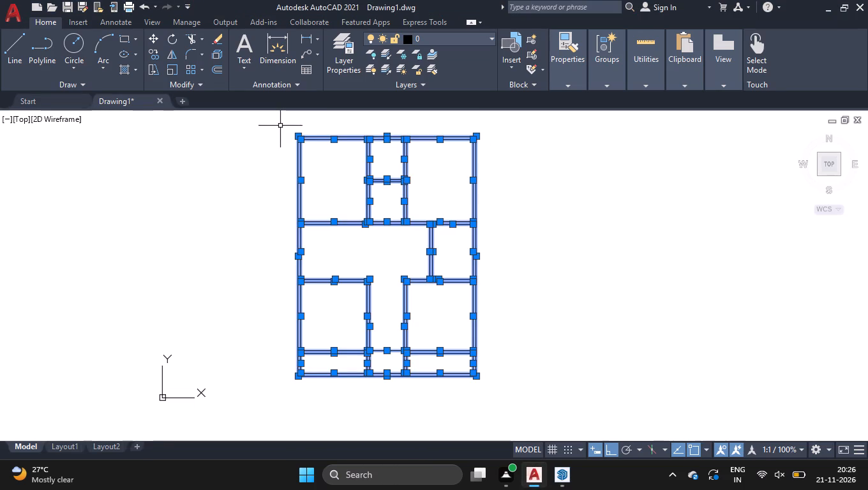
{"action": "key", "text": "Delete"}
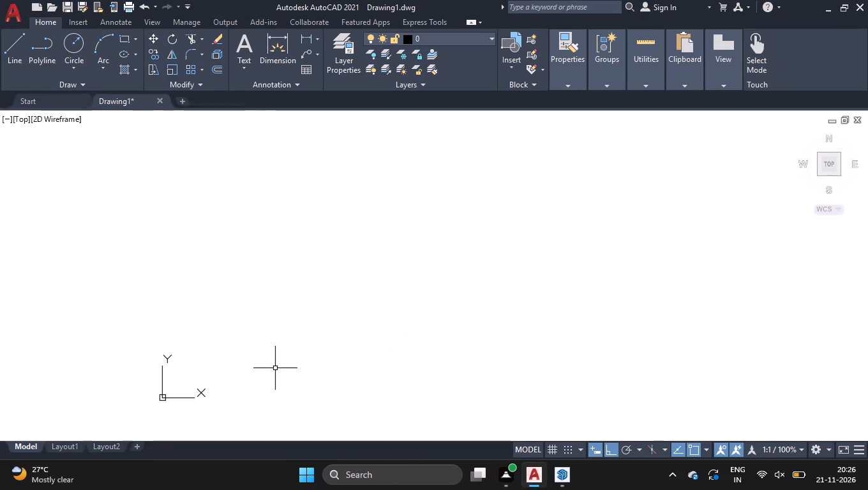
Draw a closed rectangular plan outline with lines, 26' wide and 35' high.
{"action": "scroll", "coordinate": [275, 368], "scroll_direction": "up", "scroll_amount": 3}
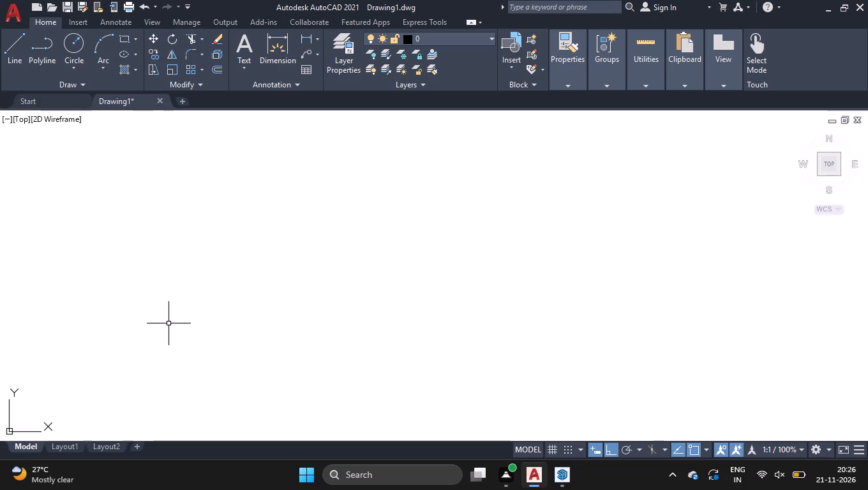
{"action": "key", "text": "l"}
{"action": "key", "text": "space"}
{"action": "left_click", "coordinate": [206, 402]}
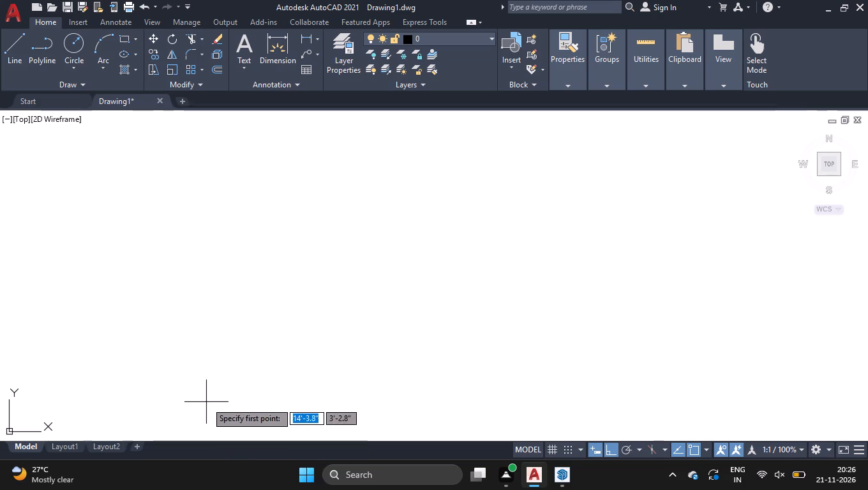
{"action": "key", "text": "2"}
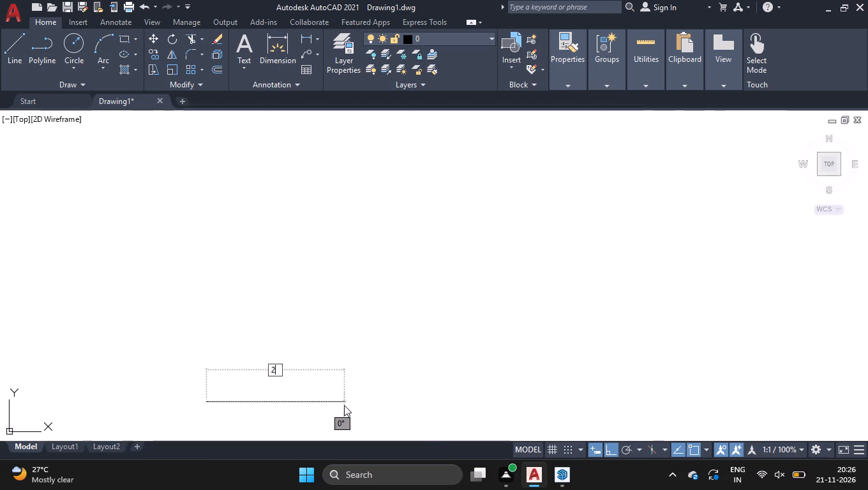
{"action": "type", "text": "6'"}
{"action": "key", "text": "Return"}
{"action": "scroll", "coordinate": [344, 405], "scroll_direction": "down", "scroll_amount": 2, "text": "ctrl"}
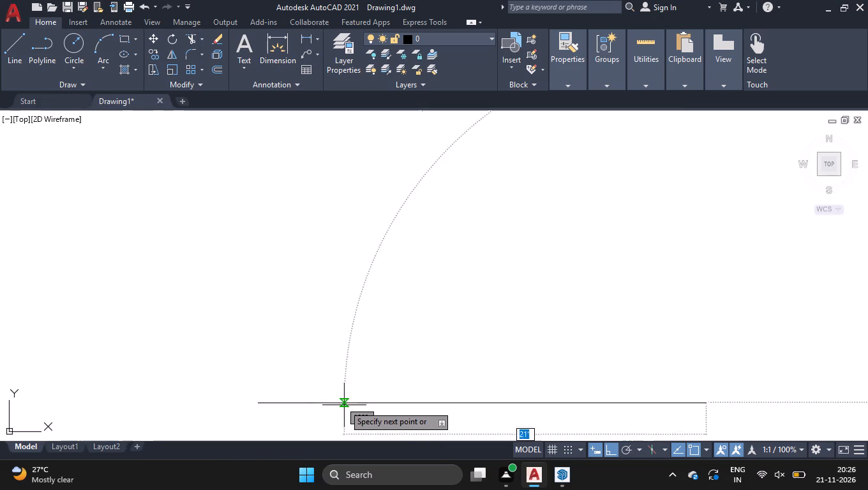
{"action": "scroll", "coordinate": [344, 405], "scroll_direction": "down", "scroll_amount": 2, "text": "ctrl"}
{"action": "key", "text": "3"}
{"action": "key", "text": "5"}
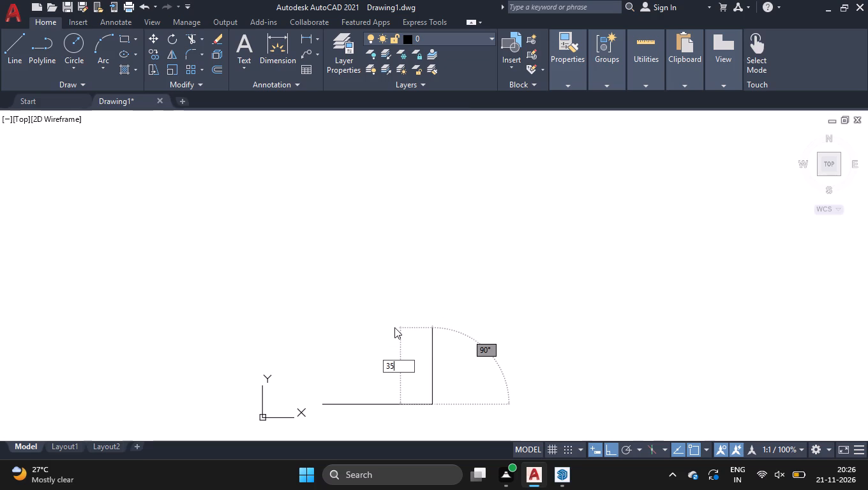
{"action": "key", "text": "apostrophe"}
{"action": "key", "text": "Return"}
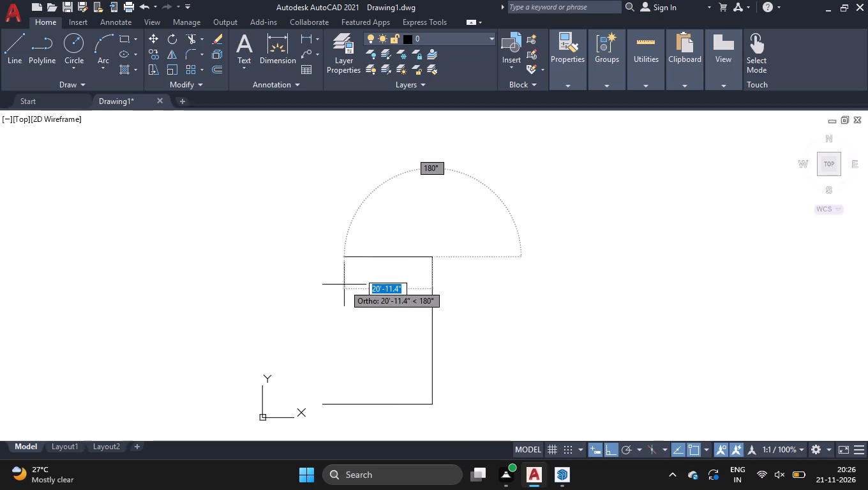
{"action": "type", "text": "26'"}
{"action": "key", "text": "Return"}
{"action": "key", "text": "c"}
{"action": "key", "text": "Return"}
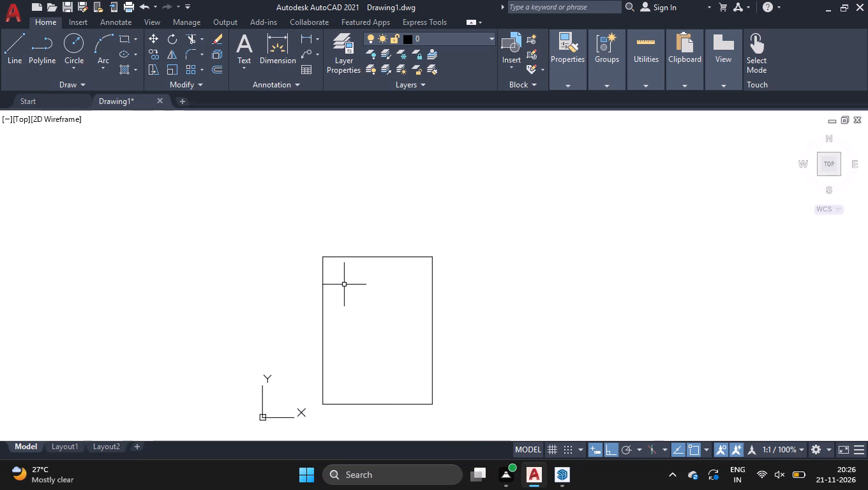
Join the four outline lines and offset the joined outline 5" inward for the outer wall thickness.
{"action": "left_click", "coordinate": [837, 165]}
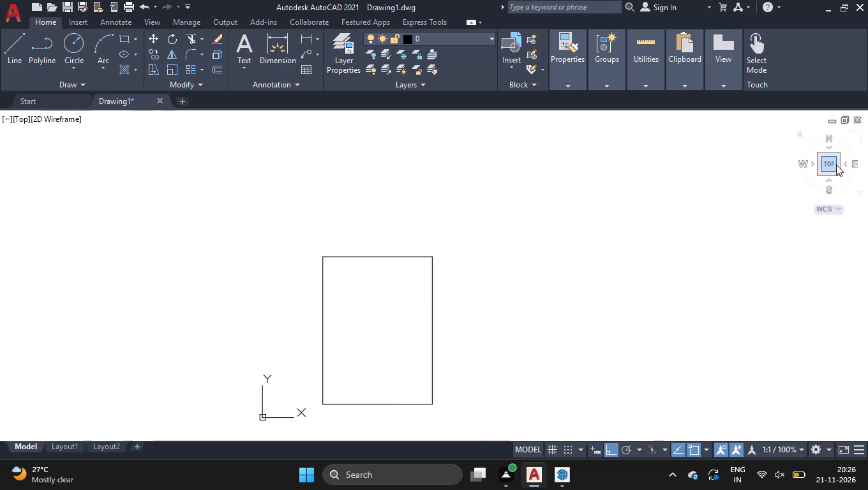
{"action": "left_click", "coordinate": [544, 426]}
{"action": "left_click", "coordinate": [280, 126]}
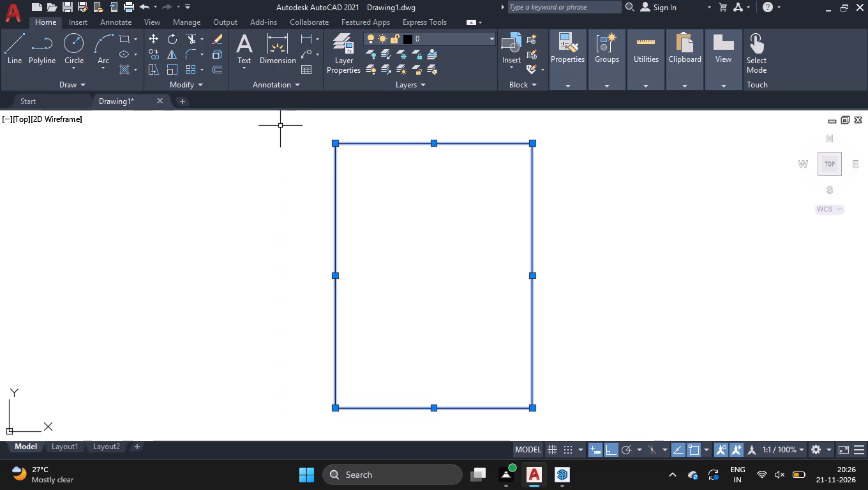
{"action": "type", "text": "J O 5"}
{"action": "key", "text": "space"}
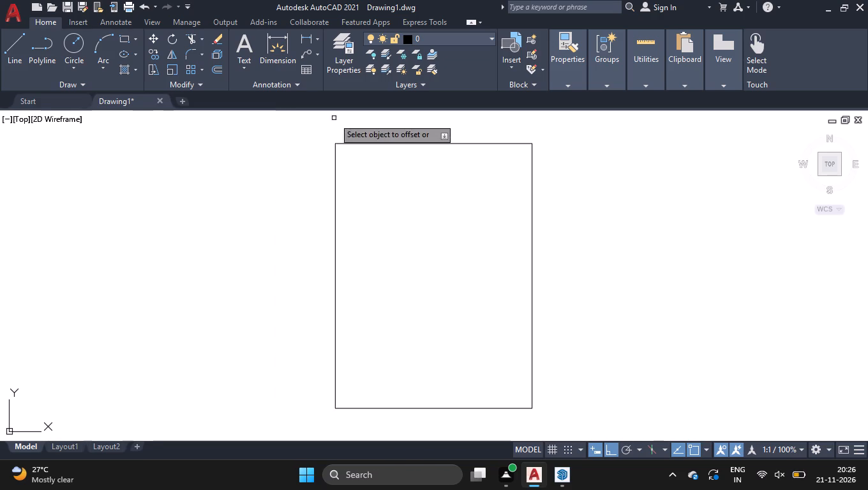
{"action": "left_click", "coordinate": [343, 143]}
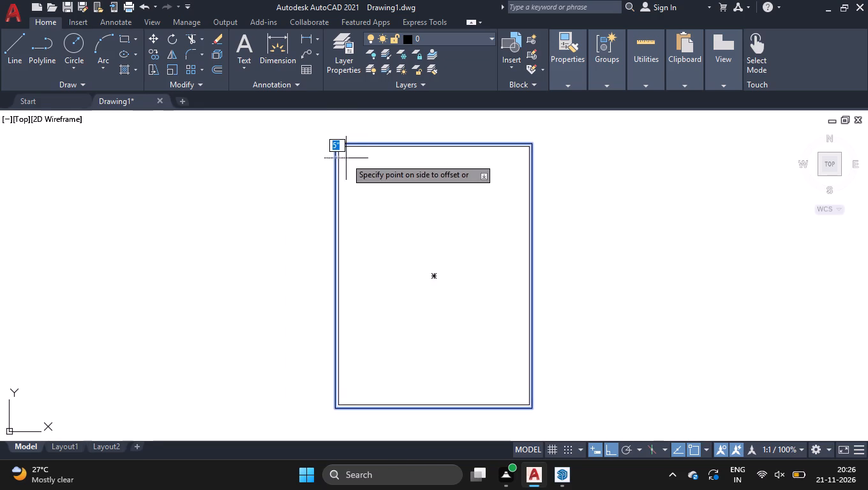
{"action": "left_click", "coordinate": [346, 158]}
{"action": "key", "text": "space"}
Explode both the outer and inner wall outlines into separate lines.
{"action": "left_click", "coordinate": [347, 179]}
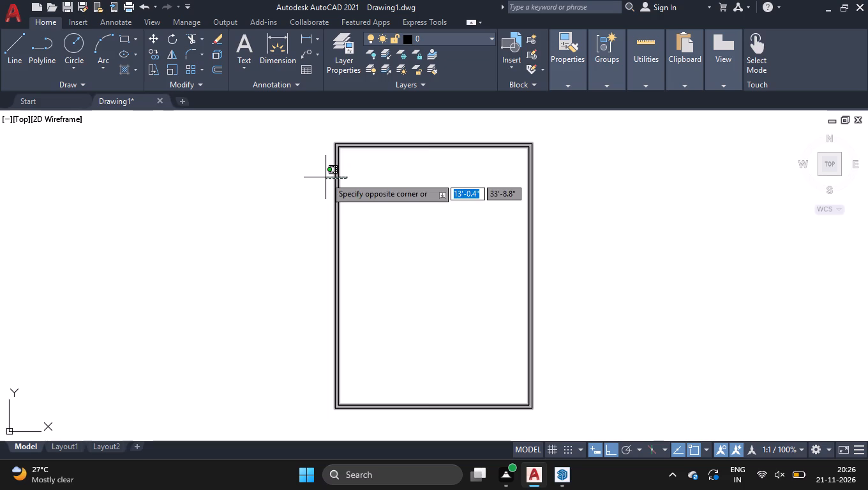
{"action": "left_click", "coordinate": [325, 177]}
{"action": "key", "text": "x"}
{"action": "key", "text": "space"}
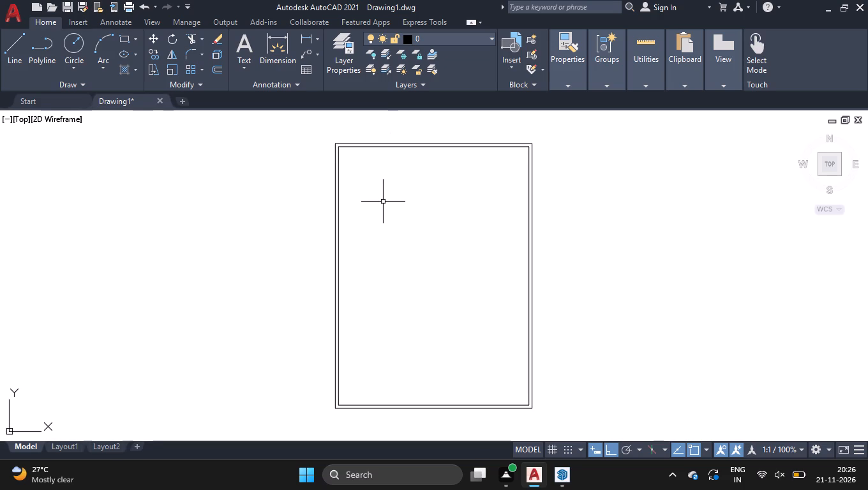
Create a horizontal wall 12' below the inner top wall line, offsetting the new line 5" for thickness.
{"action": "key", "text": "o"}
{"action": "key", "text": "Return"}
{"action": "type", "text": "12["}
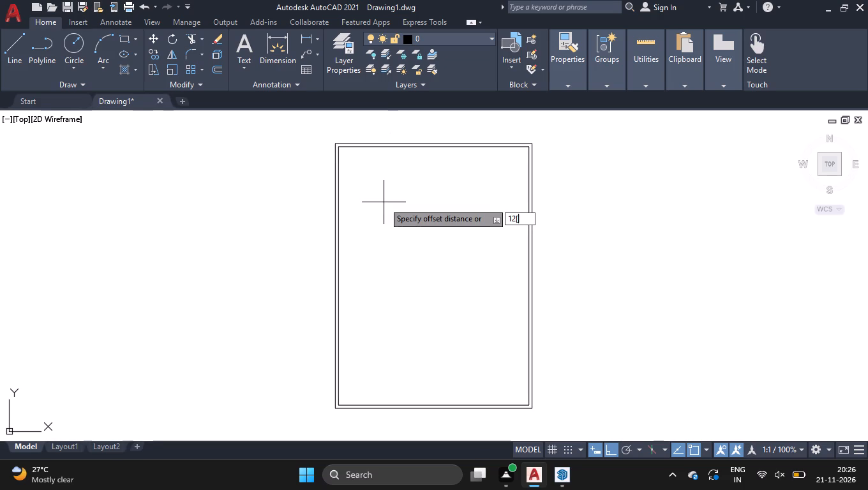
{"action": "key", "text": "BackSpace"}
{"action": "key", "text": "apostrophe"}
{"action": "key", "text": "Return"}
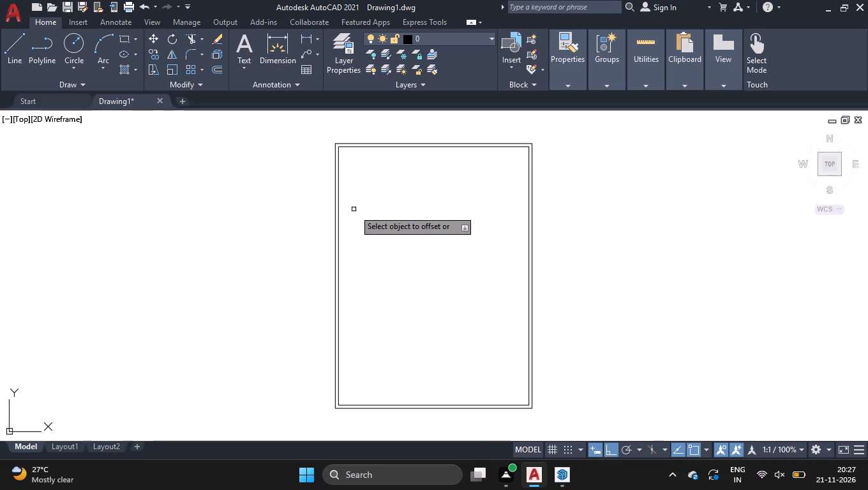
{"action": "left_click", "coordinate": [378, 148]}
{"action": "left_click", "coordinate": [394, 202]}
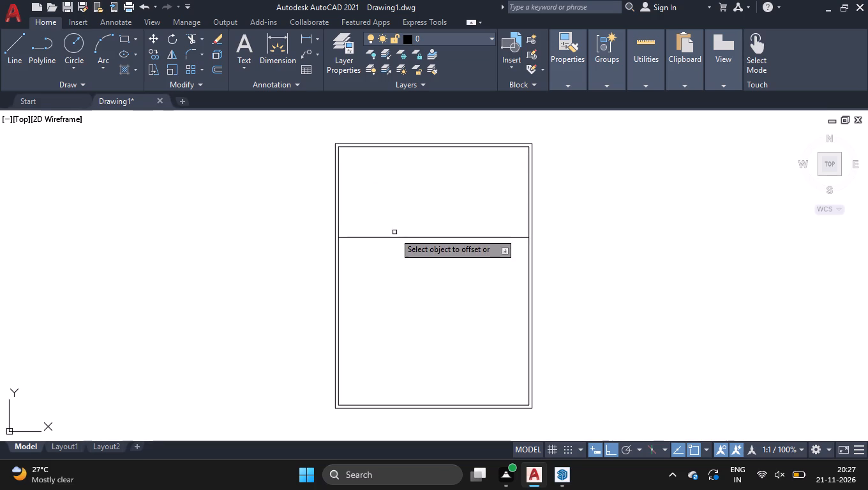
{"action": "left_click", "coordinate": [396, 237]}
{"action": "type", "text": "5"}
{"action": "key", "text": "space"}
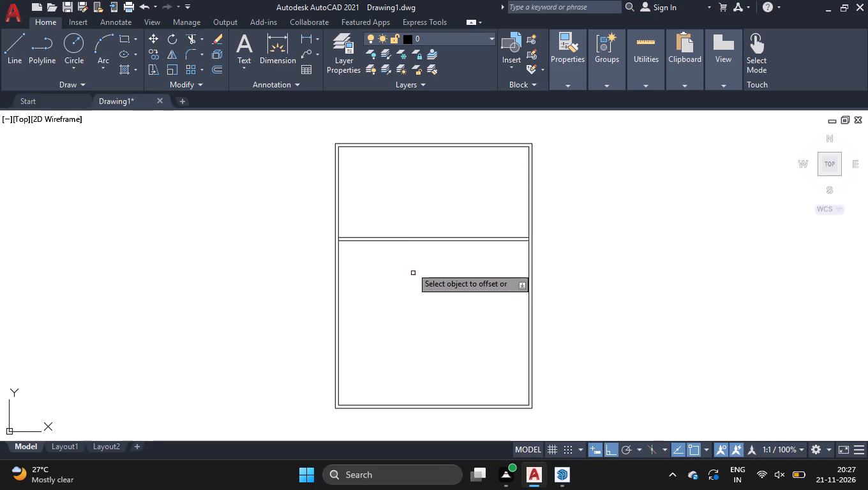
Create a second horizontal wall 8' below the first one's lower face, with a 5" thickness offset.
{"action": "left_click", "coordinate": [403, 242]}
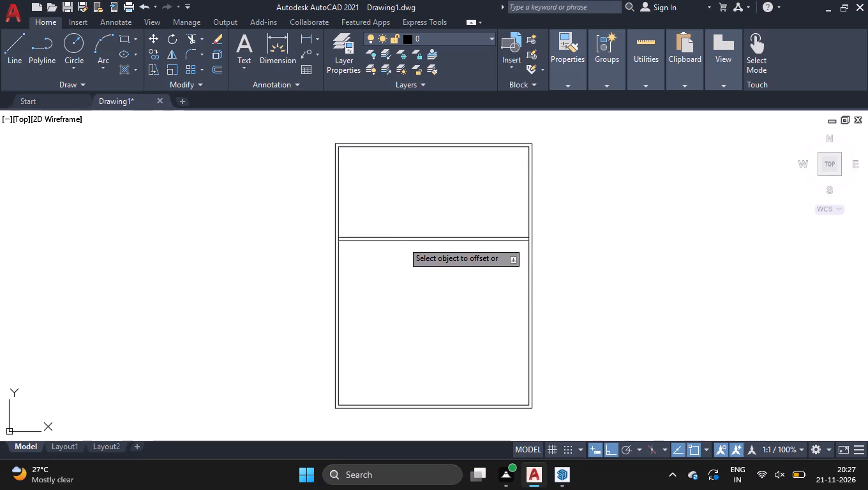
{"action": "key", "text": "8"}
{"action": "key", "text": "apostrophe"}
{"action": "key", "text": "Return"}
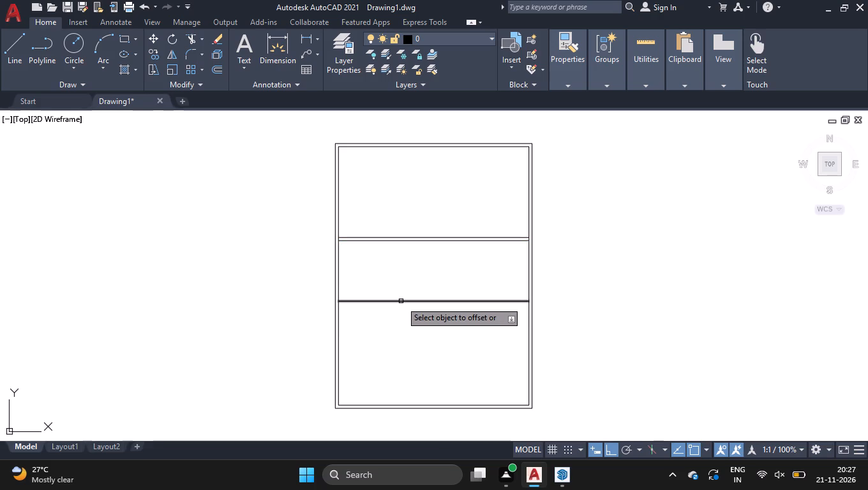
{"action": "left_click", "coordinate": [401, 301]}
{"action": "type", "text": "5"}
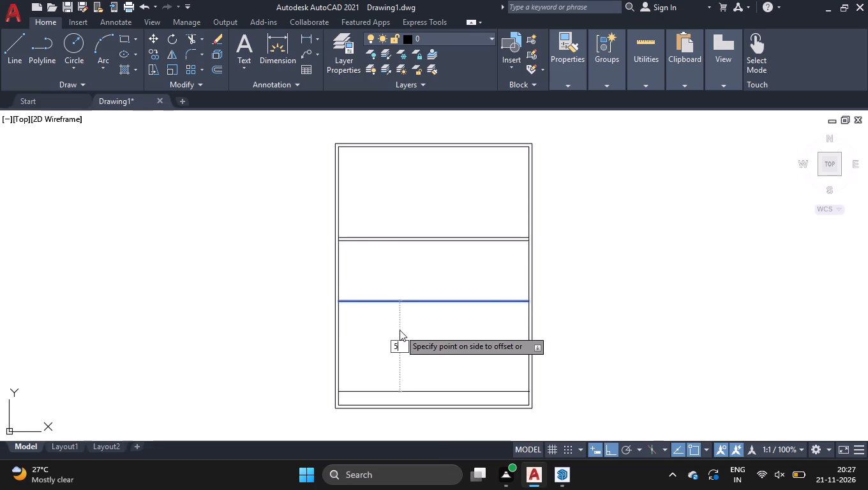
{"action": "key", "text": "space"}
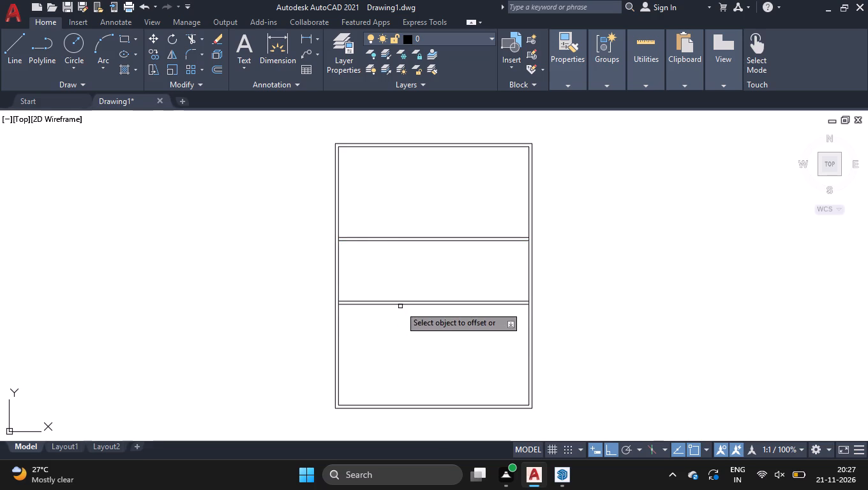
Create a third horizontal wall 10' below the second one's lower face, with a 5" thickness offset.
{"action": "left_click", "coordinate": [400, 306]}
{"action": "type", "text": "10'"}
{"action": "key", "text": "Return"}
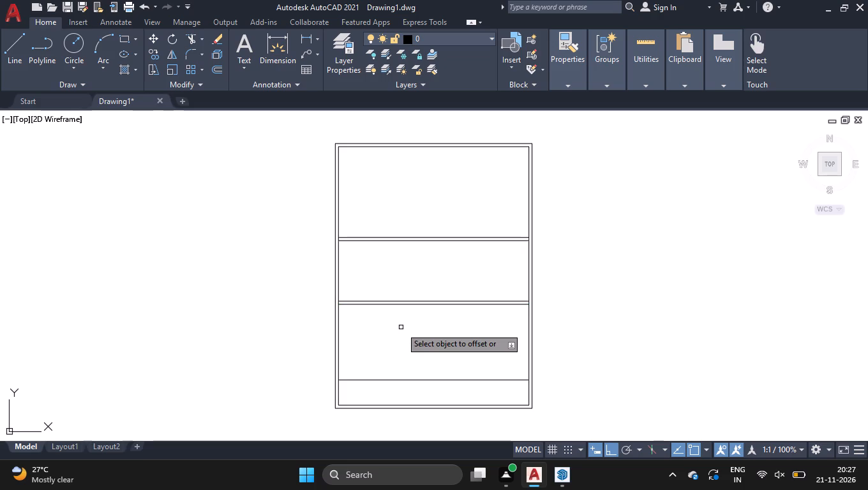
{"action": "left_click", "coordinate": [399, 380]}
{"action": "key", "text": "5"}
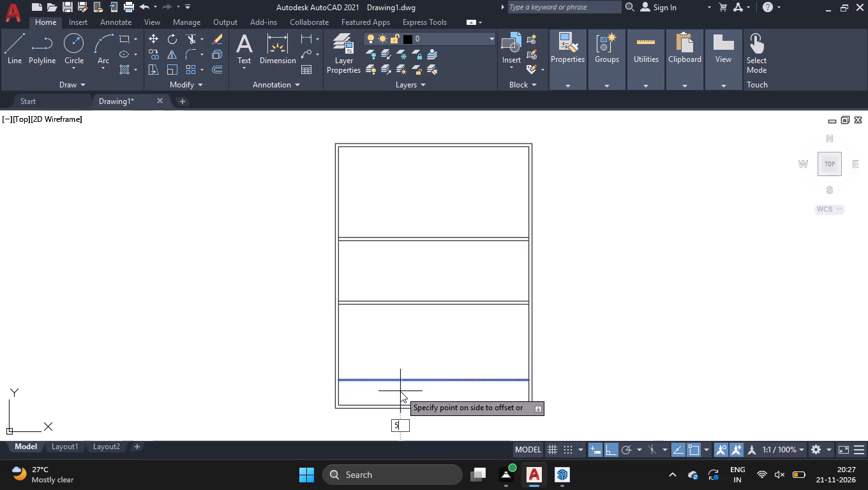
{"action": "key", "text": "Return"}
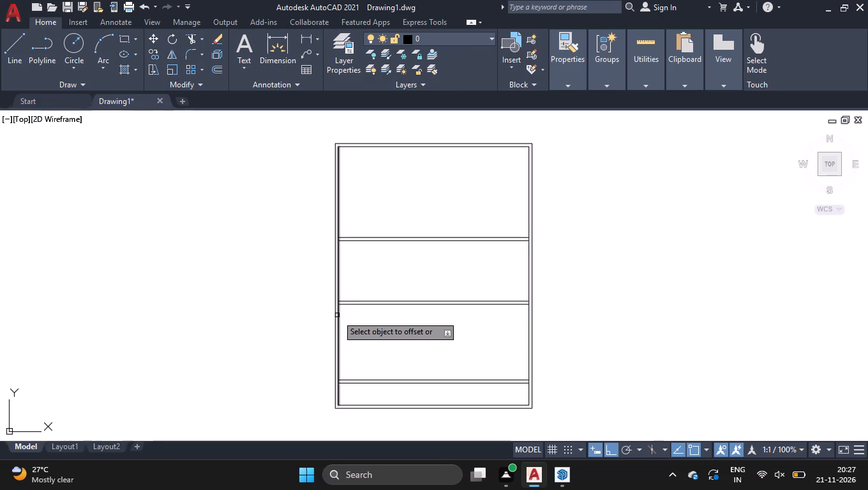
Create a vertical wall 9'8" to the right of the inner left wall line, with a 5" thickness offset.
{"action": "left_click", "coordinate": [338, 316]}
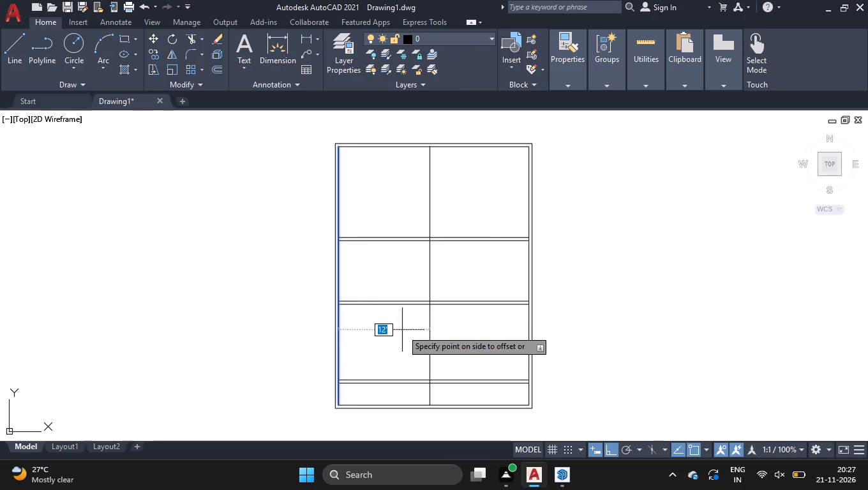
{"action": "type", "text": "9'8"}
{"action": "key", "text": "Return"}
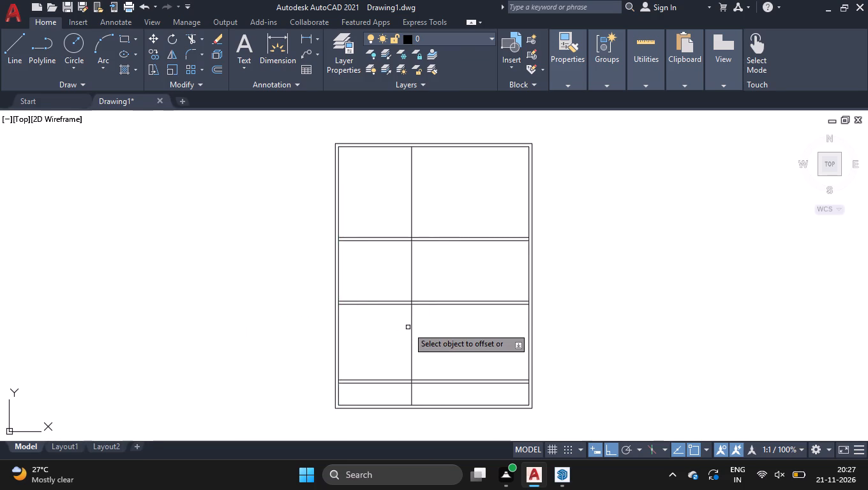
{"action": "left_click", "coordinate": [410, 325]}
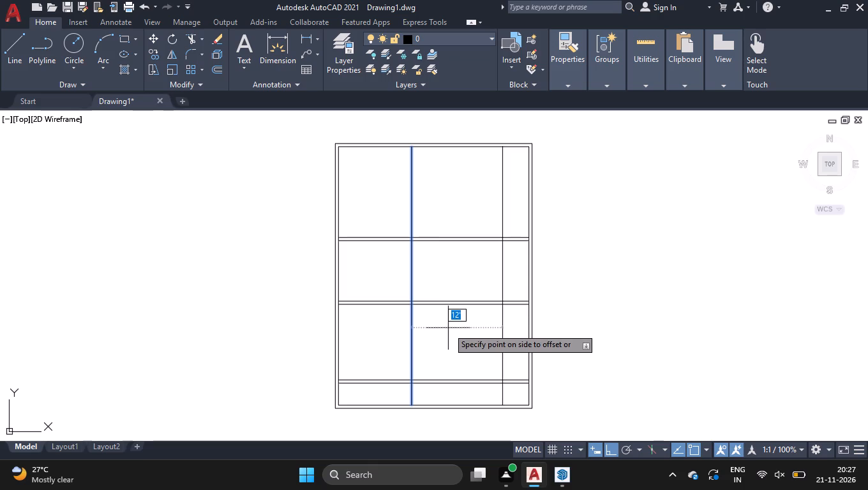
{"action": "key", "text": "5"}
{"action": "key", "text": "Return"}
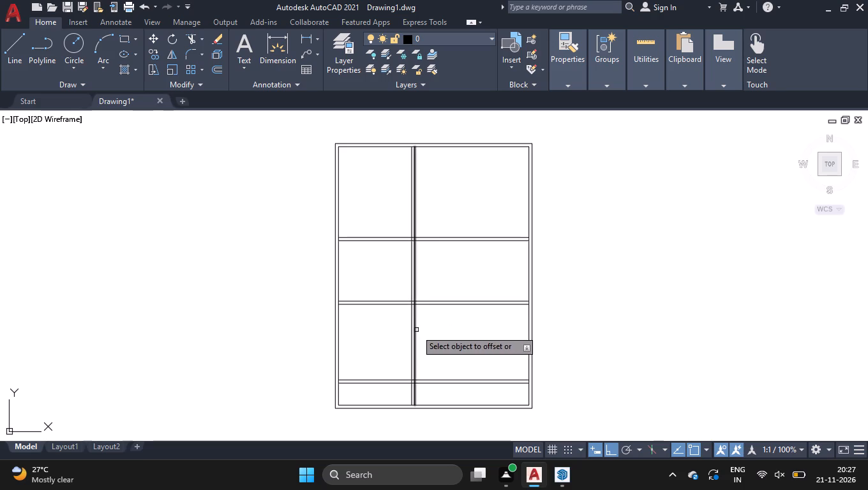
Create a second vertical wall 5' to the right of the first one's right face, with a 5" thickness offset.
{"action": "left_click", "coordinate": [416, 330]}
{"action": "type", "text": "5'"}
{"action": "key", "text": "Return"}
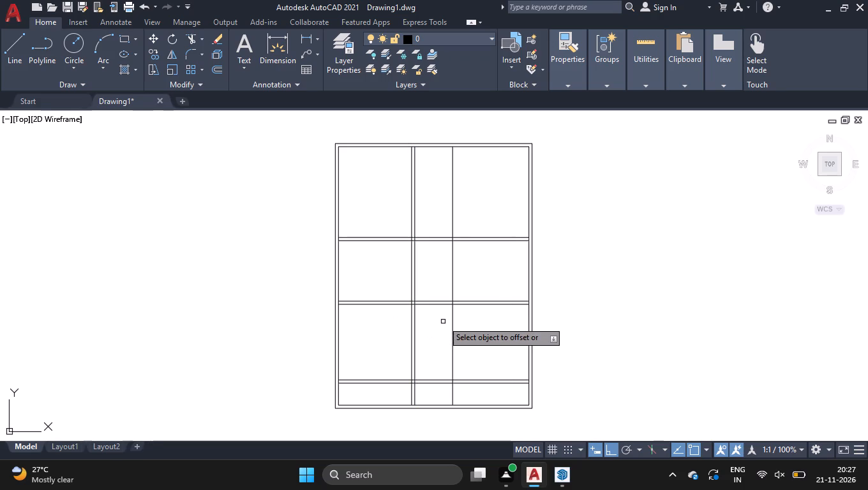
{"action": "left_click", "coordinate": [453, 326]}
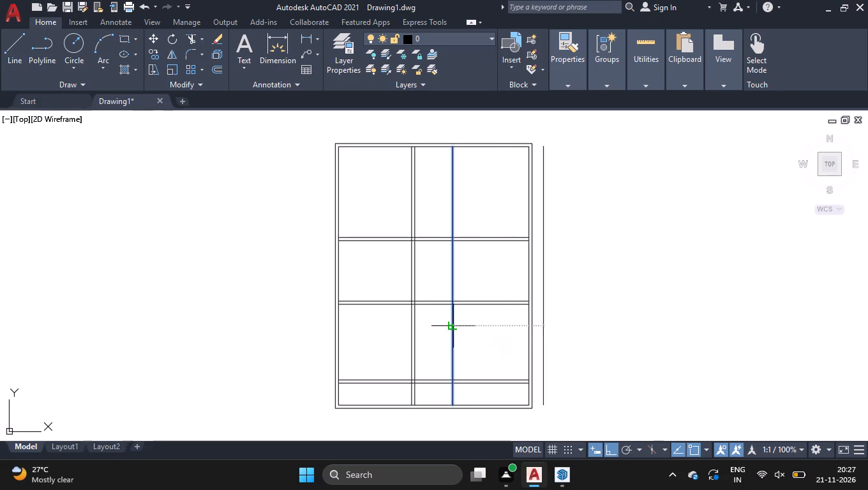
{"action": "key", "text": "5"}
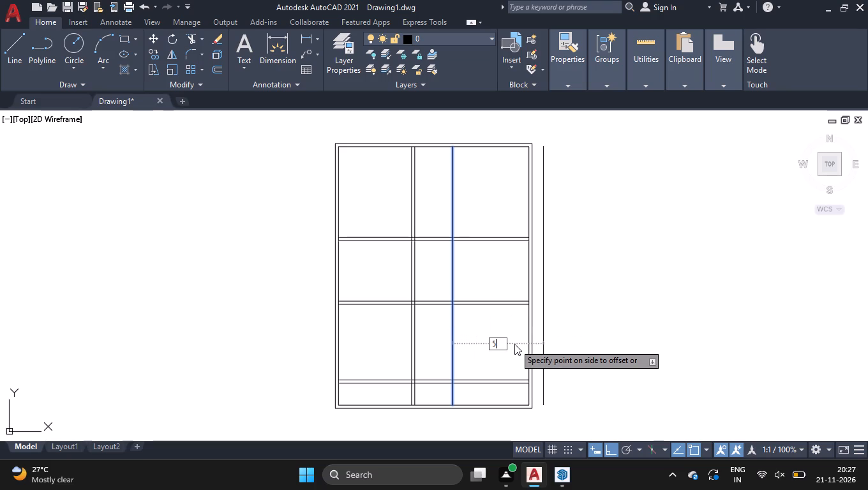
{"action": "key", "text": "space"}
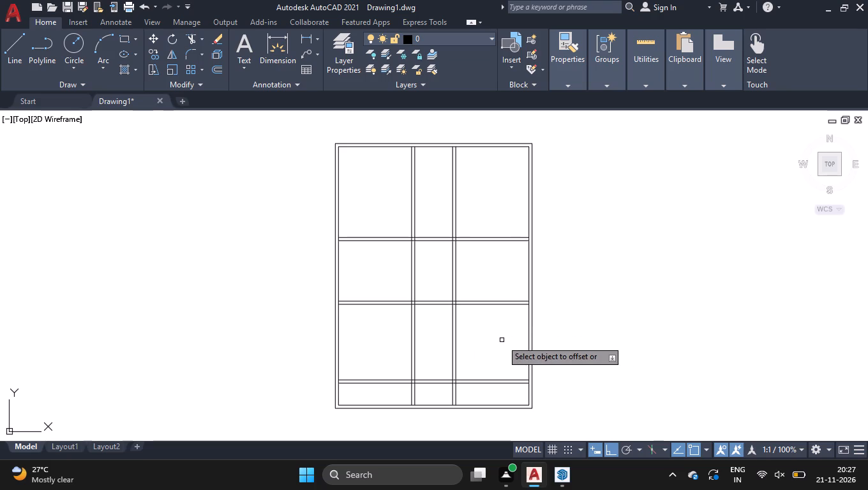
Create a third vertical wall 5'11" to the left of the inner right wall line, with a 5" thickness offset.
{"action": "left_click", "coordinate": [528, 337]}
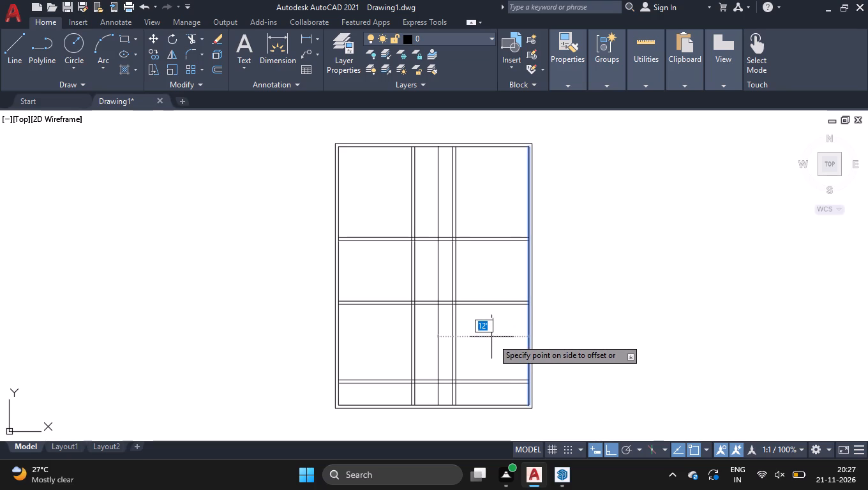
{"action": "type", "text": "5'11"}
{"action": "key", "text": "Return"}
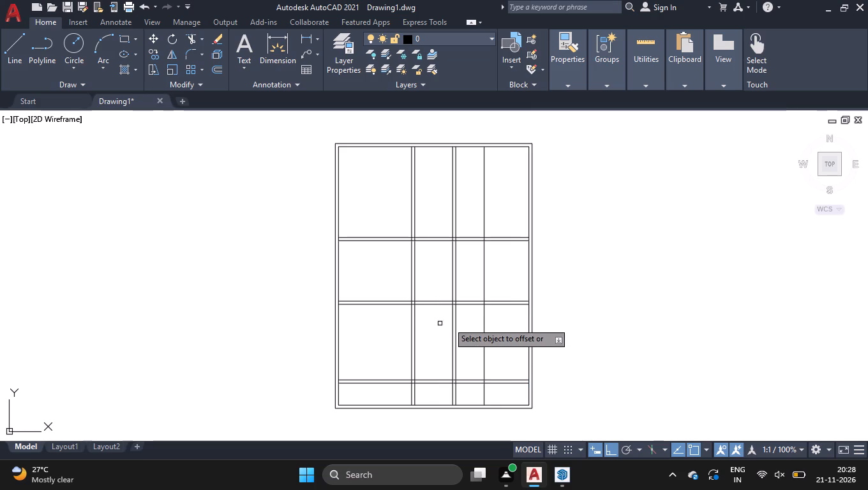
{"action": "left_click", "coordinate": [485, 332]}
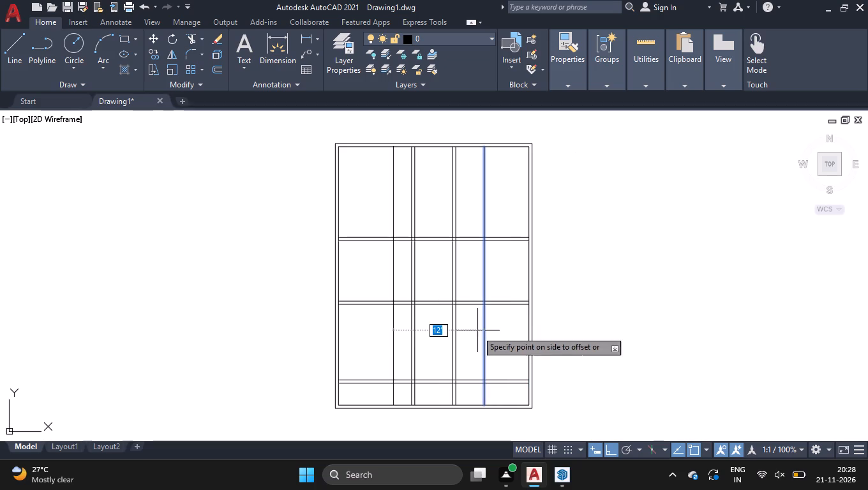
{"action": "key", "text": "5"}
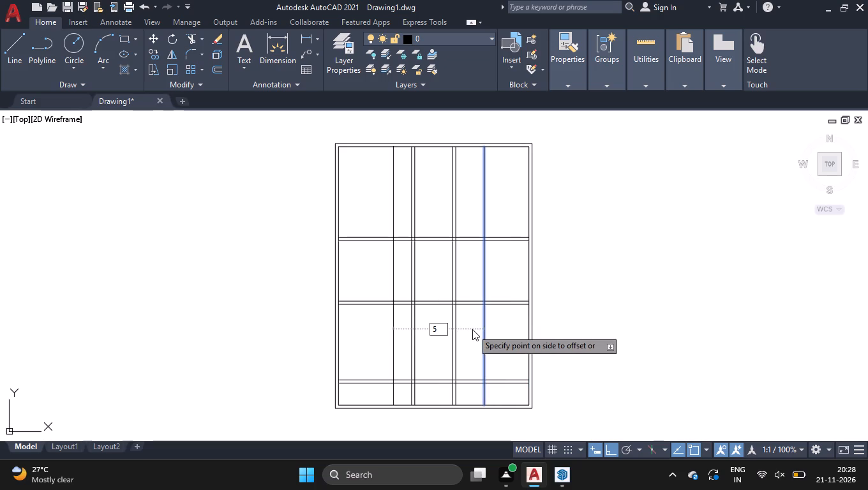
{"action": "key", "text": "Return"}
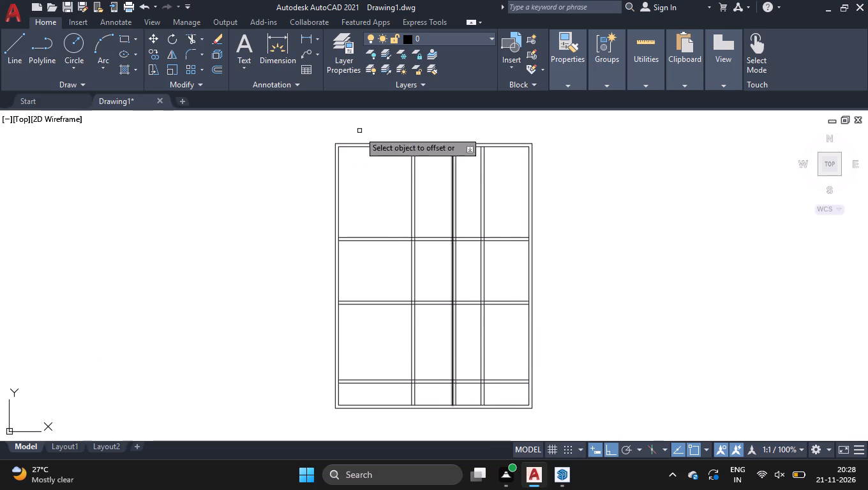
Offset the inner top wall line 5'11" downward to start another horizontal partition.
{"action": "left_click", "coordinate": [375, 148]}
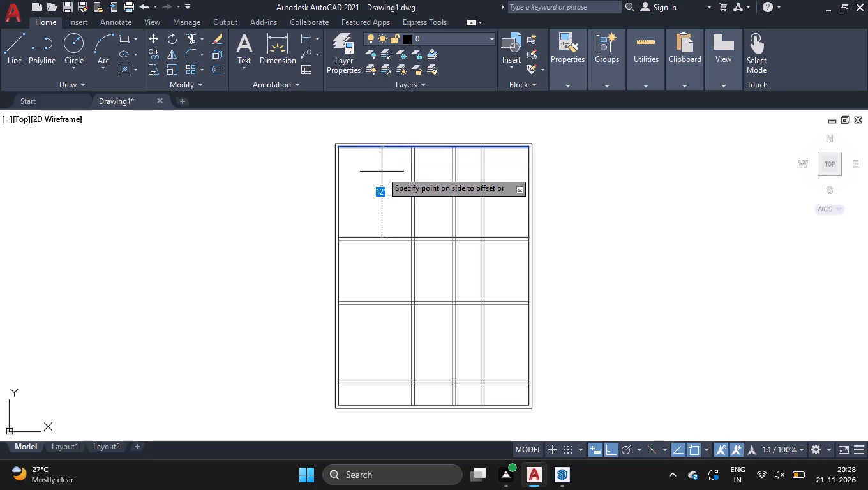
{"action": "key", "text": "5"}
{"action": "type", "text": "'11"}
{"action": "key", "text": "Return"}
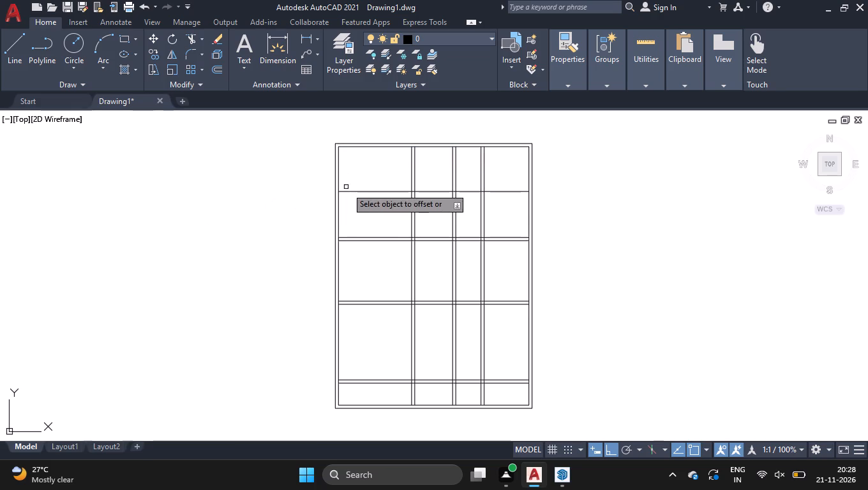
{"action": "key", "text": "space"}
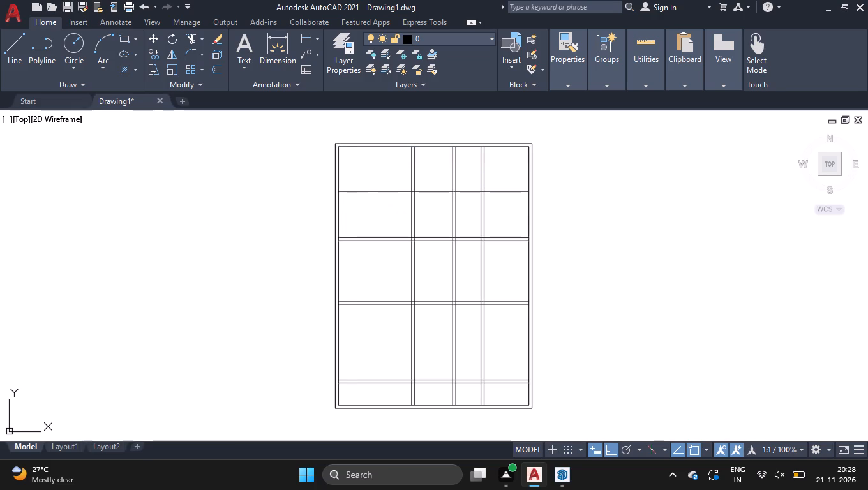
Move the new horizontal partition line up by 1".
{"action": "left_click", "coordinate": [385, 201]}
{"action": "left_click", "coordinate": [363, 178]}
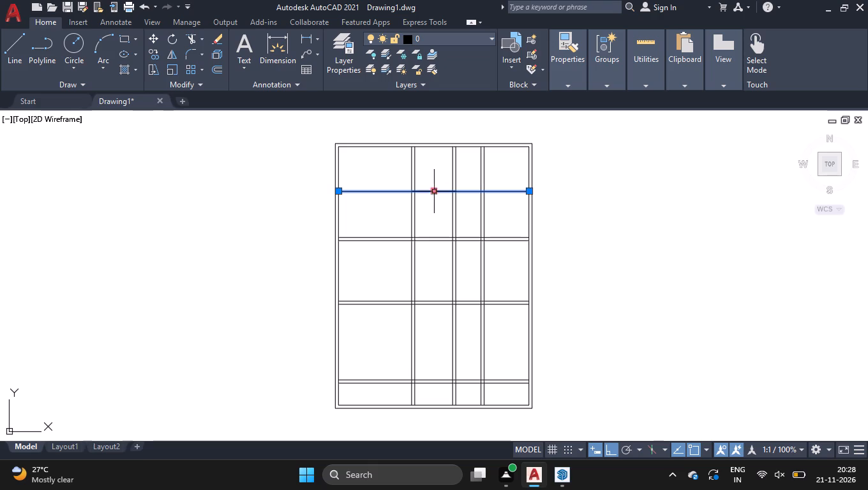
{"action": "left_click", "coordinate": [433, 191]}
{"action": "key", "text": "1"}
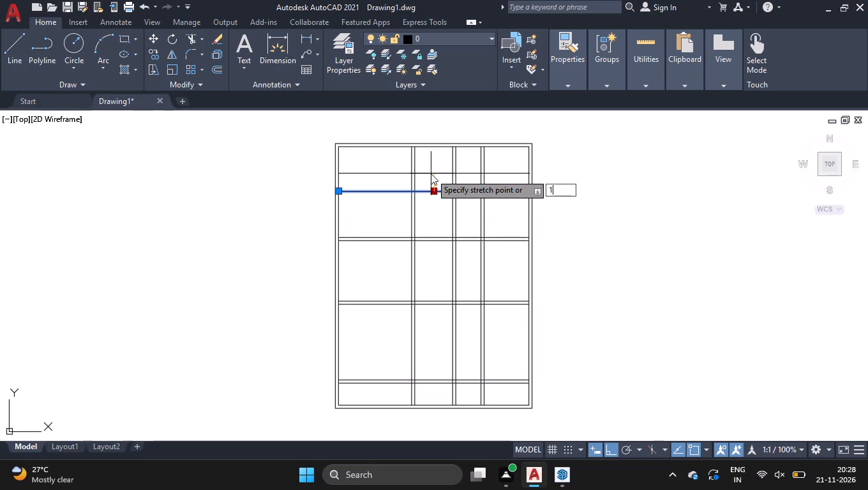
{"action": "key", "text": "space"}
Offset the moved partition line 4" downward for the wall thickness.
{"action": "key", "text": "o"}
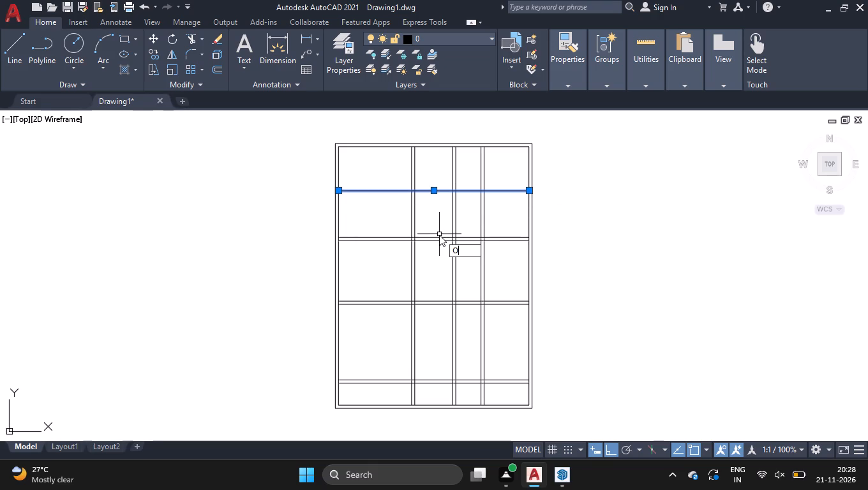
{"action": "key", "text": "Return"}
{"action": "key", "text": "4"}
{"action": "key", "text": "Return"}
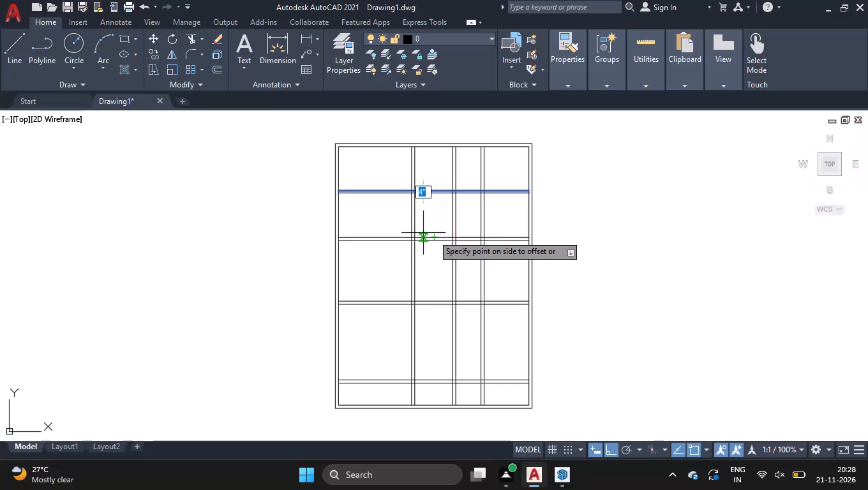
{"action": "left_click", "coordinate": [364, 207]}
{"action": "key", "text": "space"}
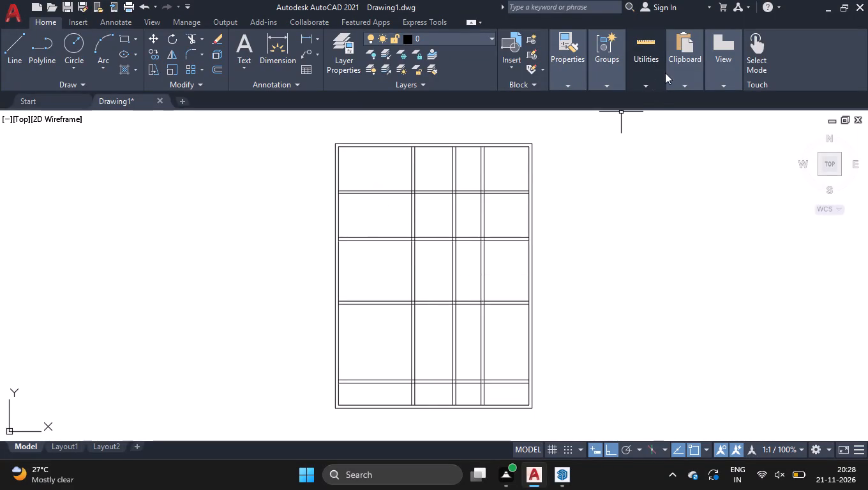
Measure the small central room below the new 4" partition.
{"action": "left_click", "coordinate": [630, 103]}
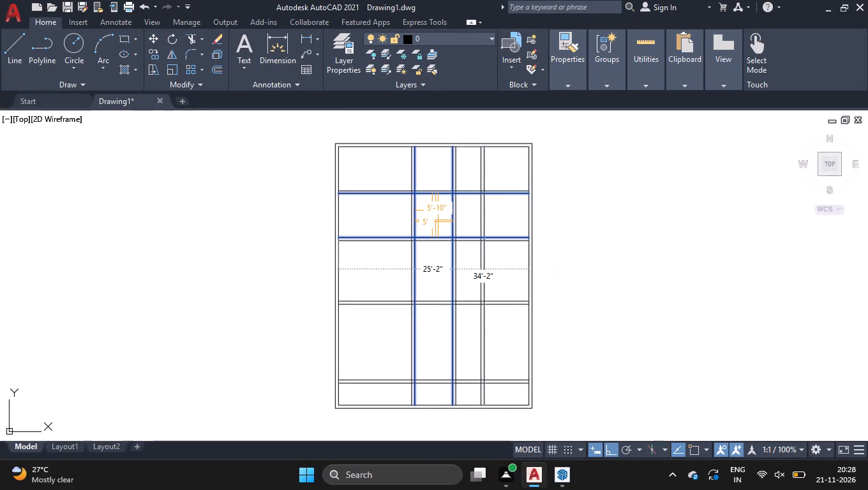
{"action": "key", "text": "space"}
Trim the partition lines crossing the upper right and upper left rooms, keeping the 4" wall only between the two central vertical walls.
{"action": "key", "text": "t"}
{"action": "key", "text": "r"}
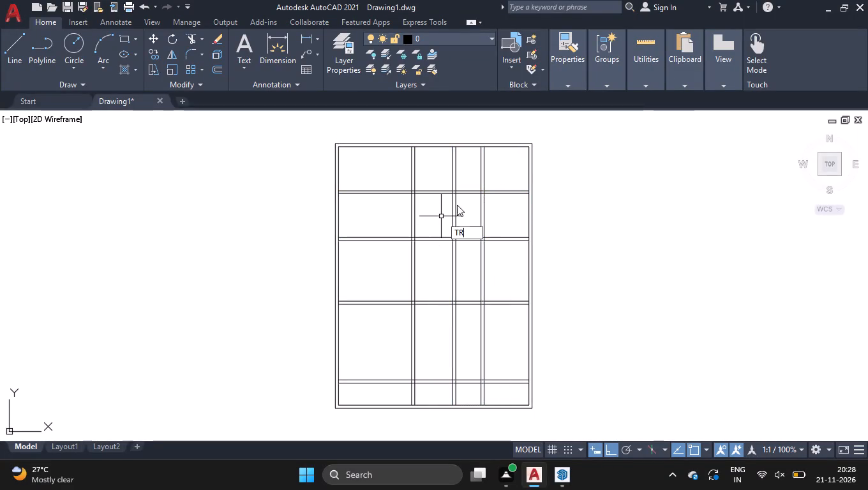
{"action": "key", "text": "space"}
{"action": "left_click_drag", "start_coordinate": [467, 181], "coordinate": [474, 181]}
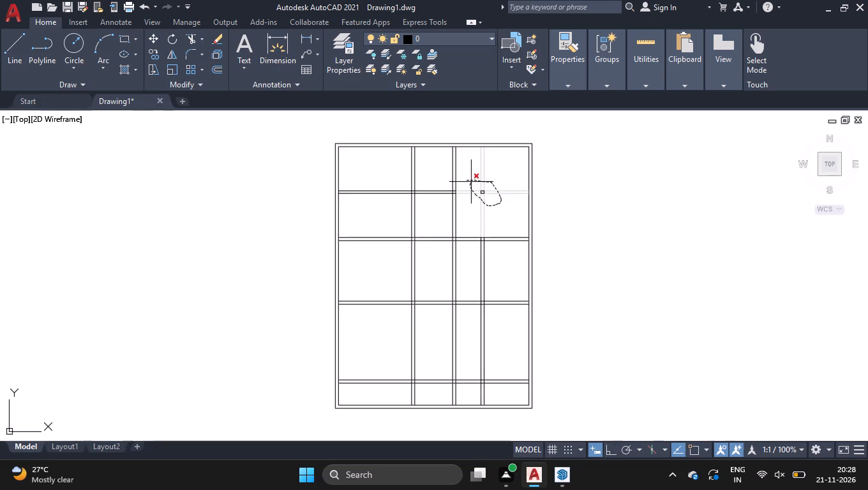
{"action": "left_click_drag", "start_coordinate": [474, 181], "coordinate": [479, 197]}
{"action": "left_click", "coordinate": [479, 197]}
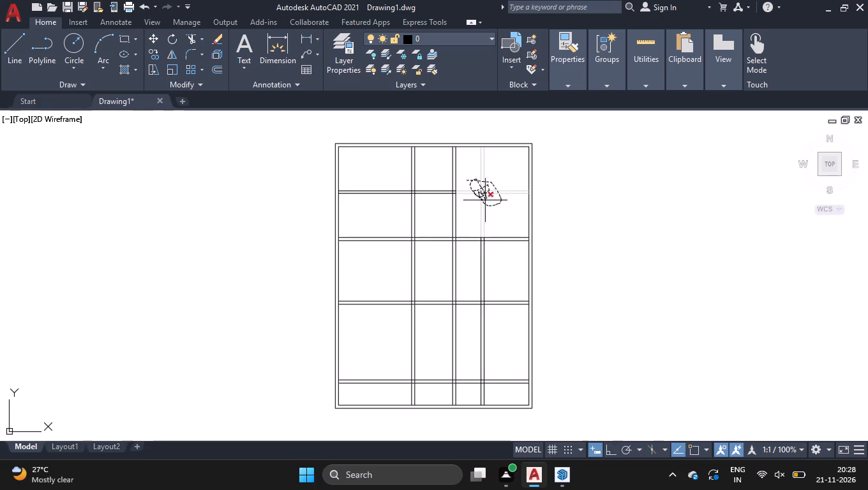
{"action": "left_click_drag", "start_coordinate": [484, 192], "coordinate": [491, 195]}
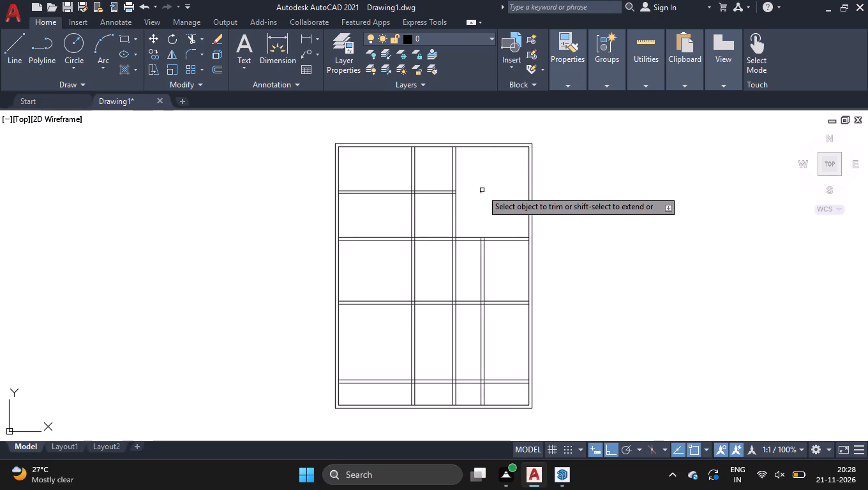
{"action": "double_click", "coordinate": [482, 190]}
{"action": "left_click", "coordinate": [486, 190]}
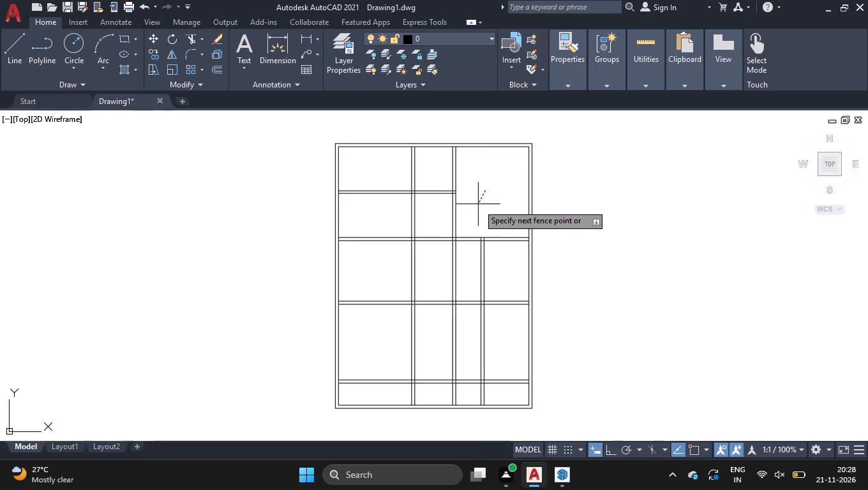
{"action": "left_click", "coordinate": [477, 204]}
{"action": "left_click", "coordinate": [350, 170]}
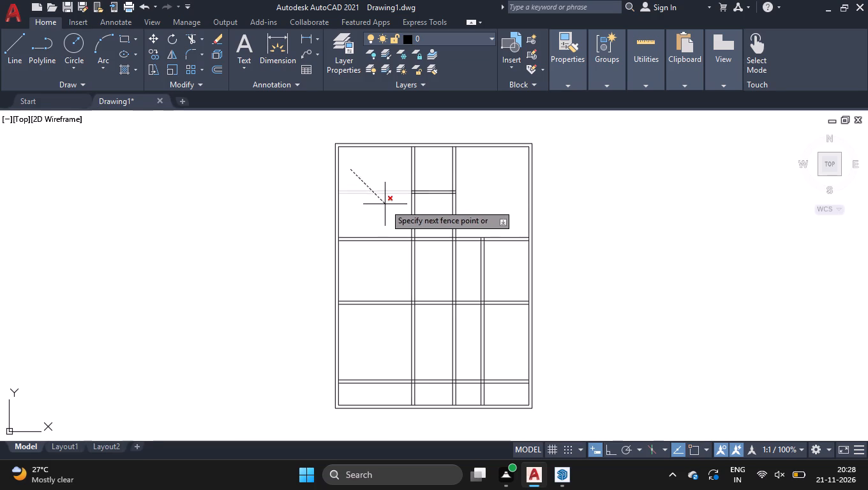
{"action": "left_click", "coordinate": [379, 204]}
Trim the wall lines crossing the middle hall, the central lower passage and the lower right room.
{"action": "left_click", "coordinate": [387, 249]}
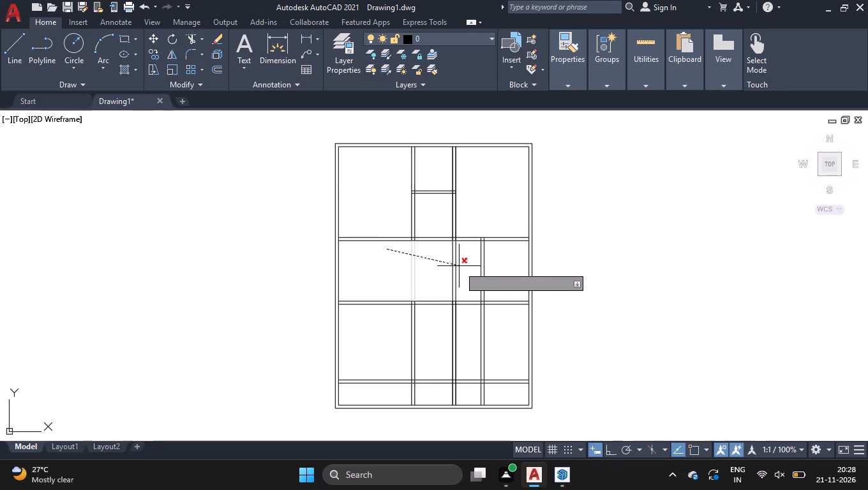
{"action": "left_click", "coordinate": [461, 267]}
{"action": "left_click", "coordinate": [415, 285]}
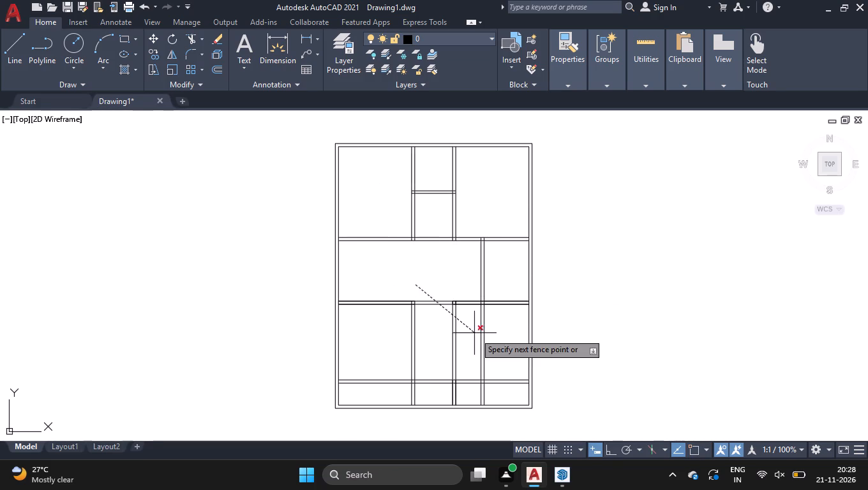
{"action": "left_click", "coordinate": [433, 335]}
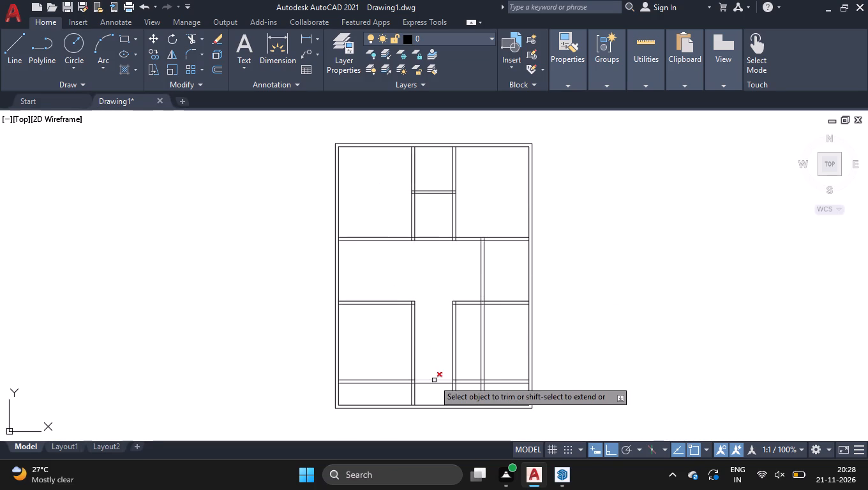
{"action": "left_click", "coordinate": [435, 384]}
{"action": "left_click", "coordinate": [469, 356]}
{"action": "left_click", "coordinate": [498, 336]}
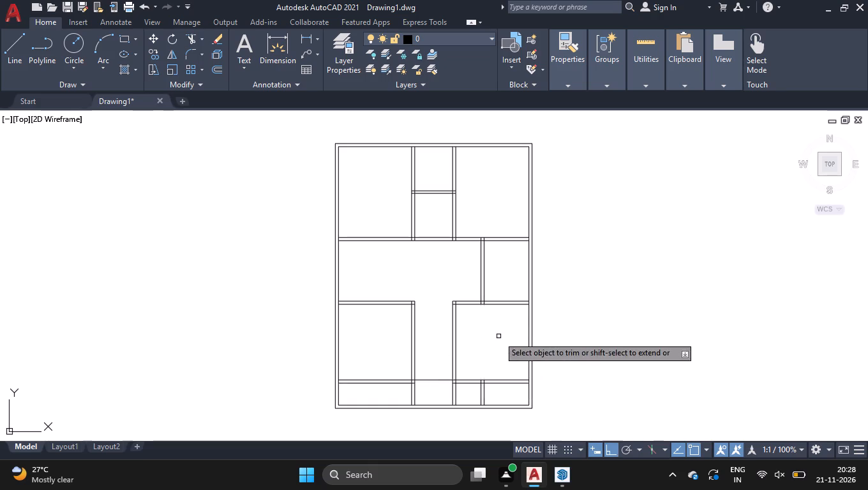
{"action": "key", "text": "space"}
Delete the leftover piece of the third vertical wall below the lowest horizontal wall.
{"action": "left_click", "coordinate": [475, 364]}
{"action": "left_click", "coordinate": [494, 422]}
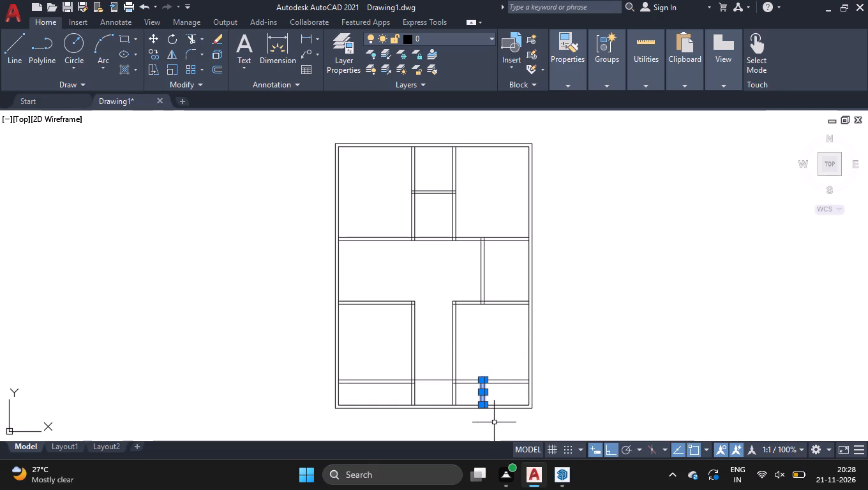
{"action": "key", "text": "Delete"}
Trim the overlapping wall lines where the central passage walls meet the bottom outer wall and lowest horizontal wall, and at that wall's outer ends.
{"action": "key", "text": "t"}
{"action": "key", "text": "r"}
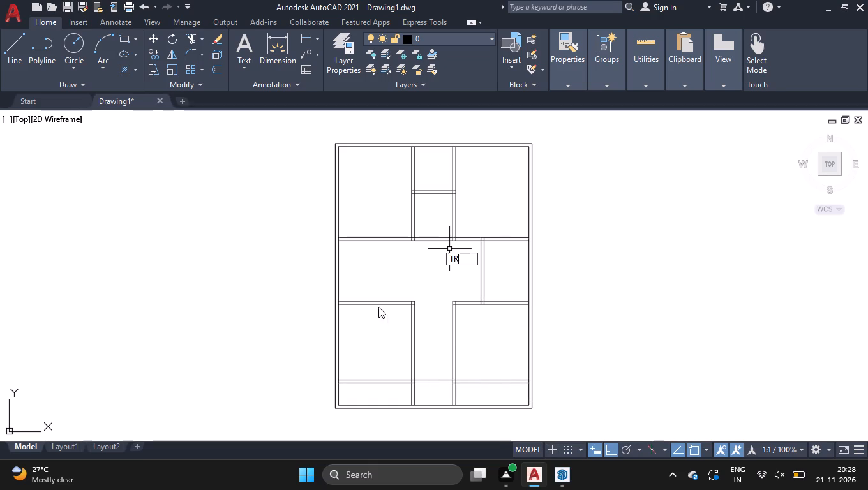
{"action": "key", "text": "space"}
{"action": "scroll", "coordinate": [452, 404], "scroll_direction": "up", "scroll_amount": 3}
{"action": "left_click", "coordinate": [455, 417]}
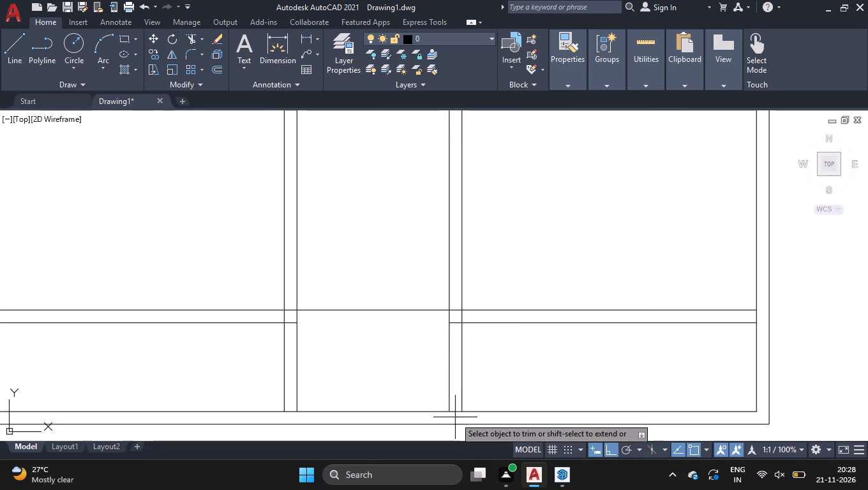
{"action": "left_click", "coordinate": [456, 301]}
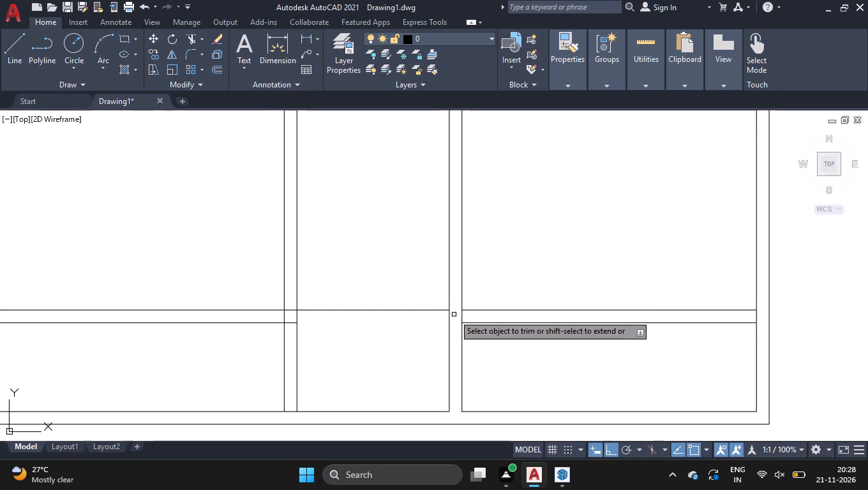
{"action": "left_click", "coordinate": [461, 318]}
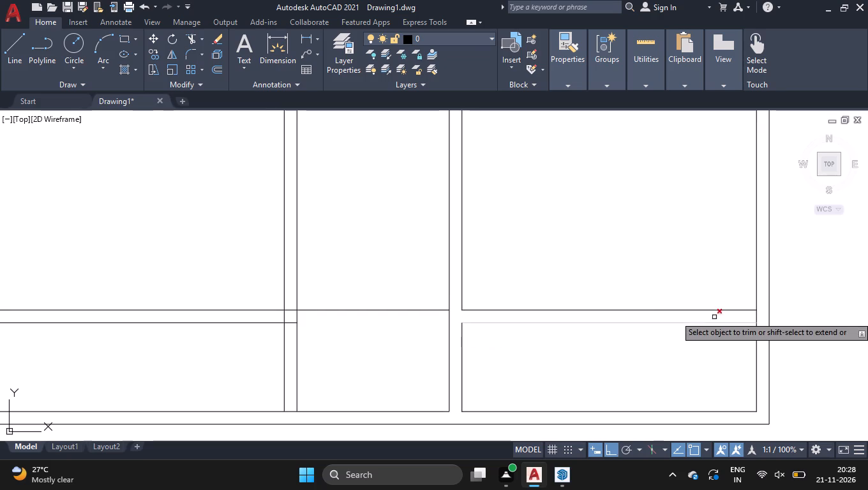
{"action": "left_click", "coordinate": [756, 314]}
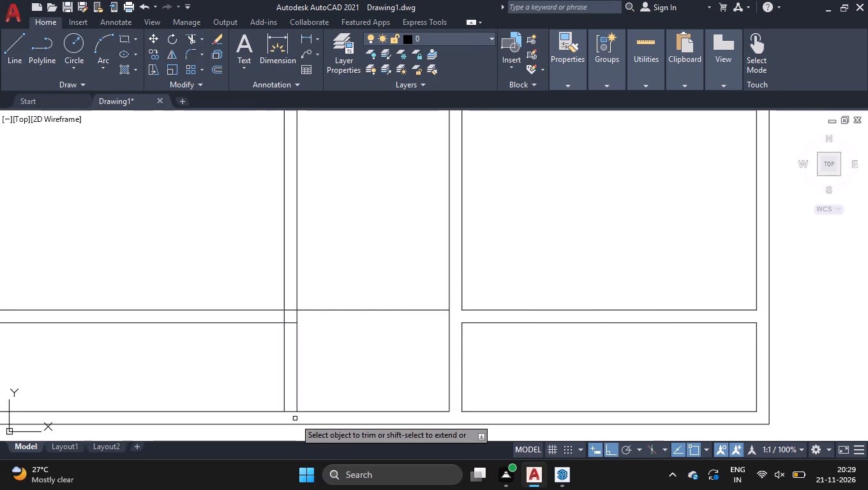
{"action": "left_click", "coordinate": [291, 420]}
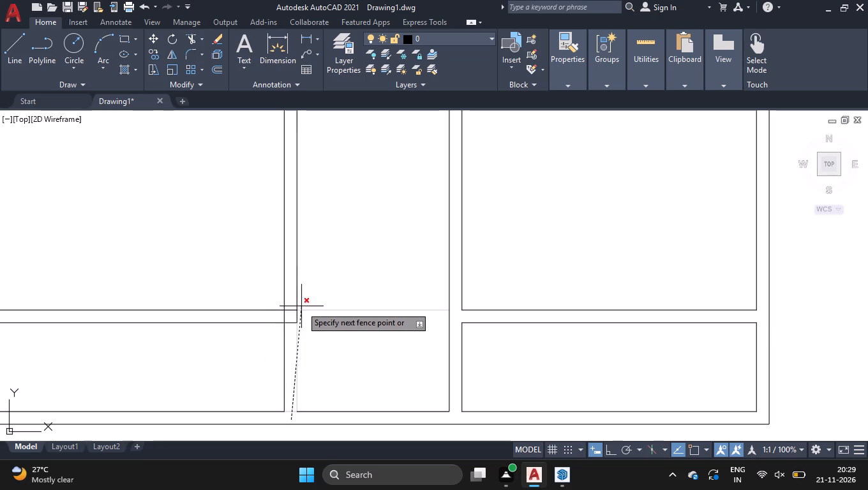
{"action": "left_click", "coordinate": [291, 302]}
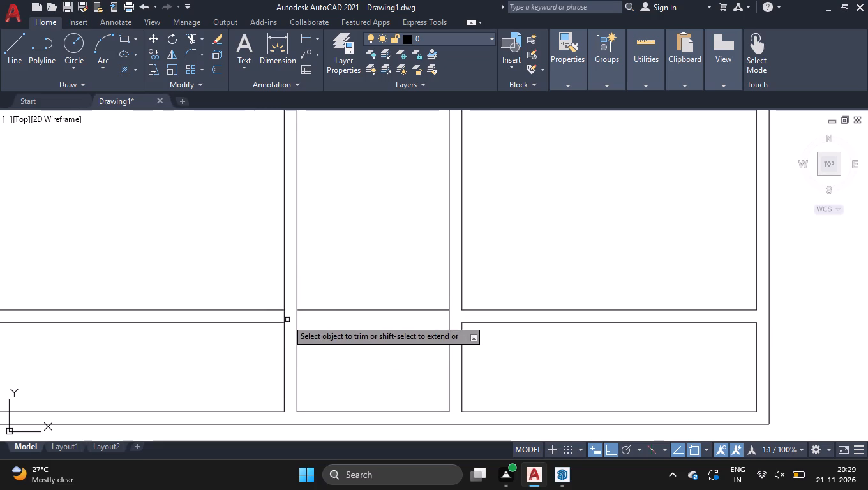
{"action": "left_click", "coordinate": [283, 316]}
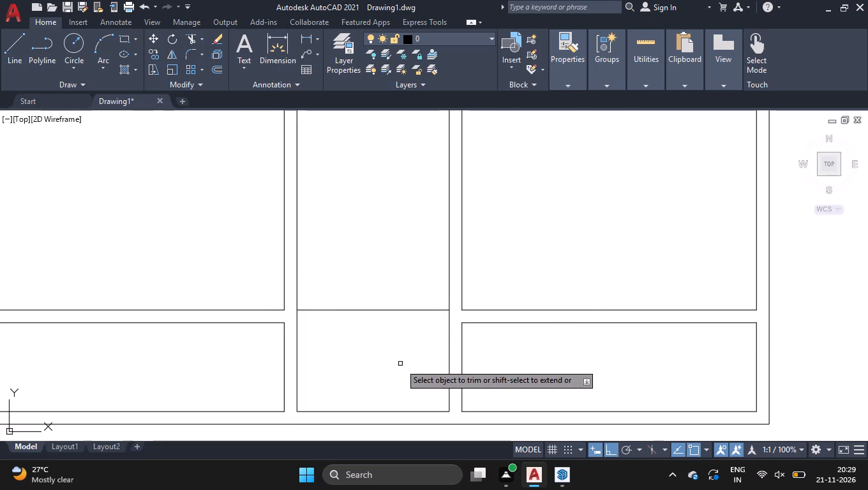
{"action": "scroll", "coordinate": [400, 364], "scroll_direction": "down", "scroll_amount": 1}
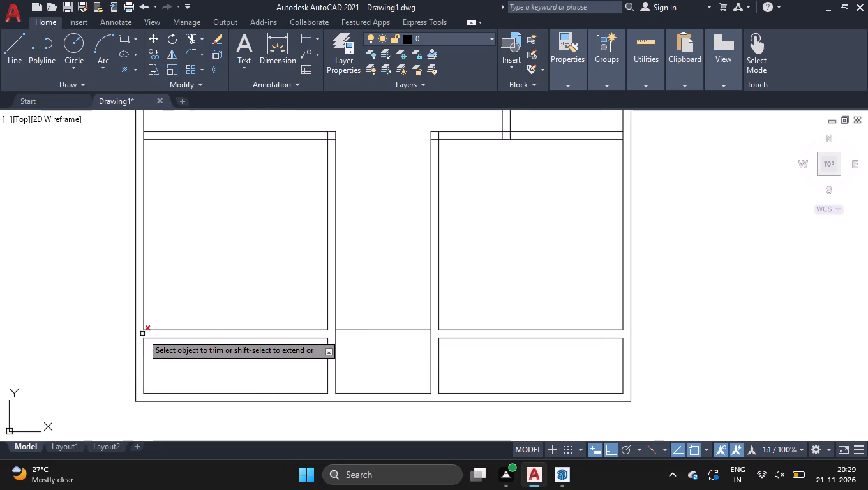
{"action": "left_click", "coordinate": [142, 334]}
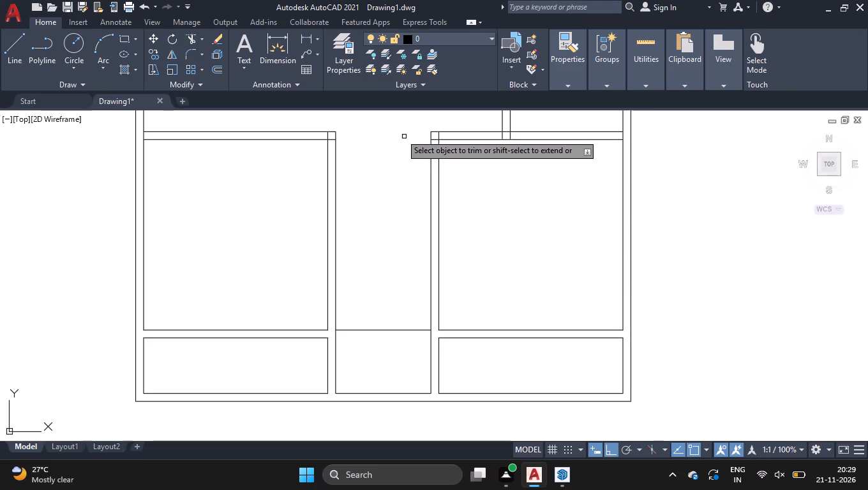
Trim the wall junctions along the horizontal walls between the middle hall and the two large lower rooms, including their passage-side corners.
{"action": "scroll", "coordinate": [355, 101], "scroll_direction": "up", "scroll_amount": 2}
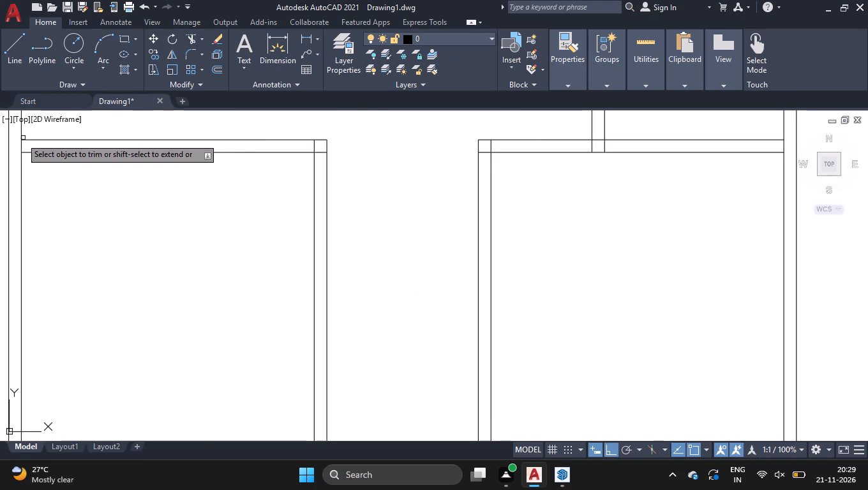
{"action": "left_click", "coordinate": [15, 147]}
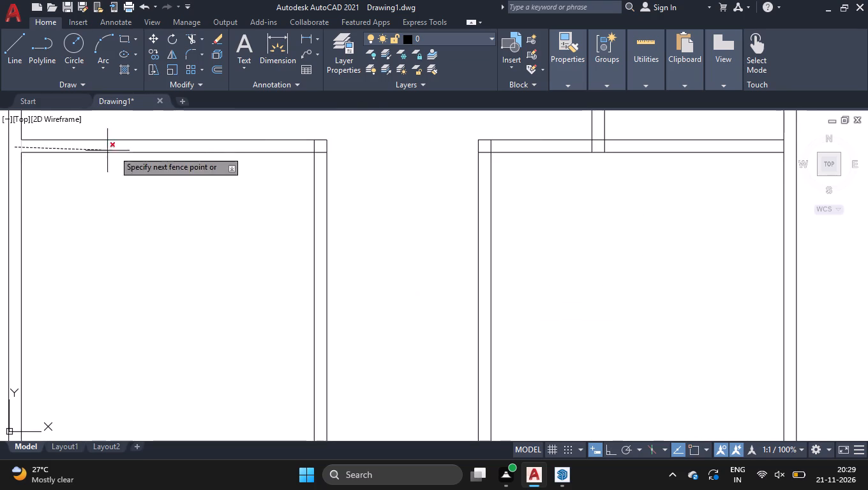
{"action": "left_click", "coordinate": [319, 147]}
{"action": "left_click", "coordinate": [319, 147]}
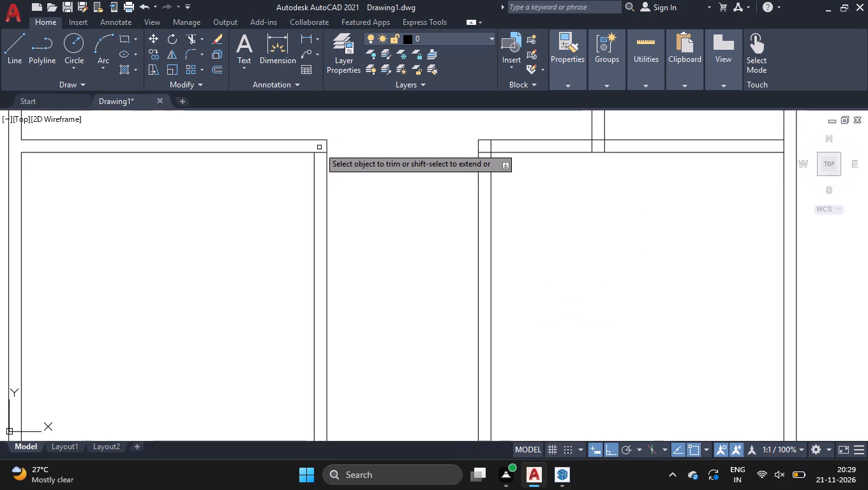
{"action": "left_click", "coordinate": [320, 151]}
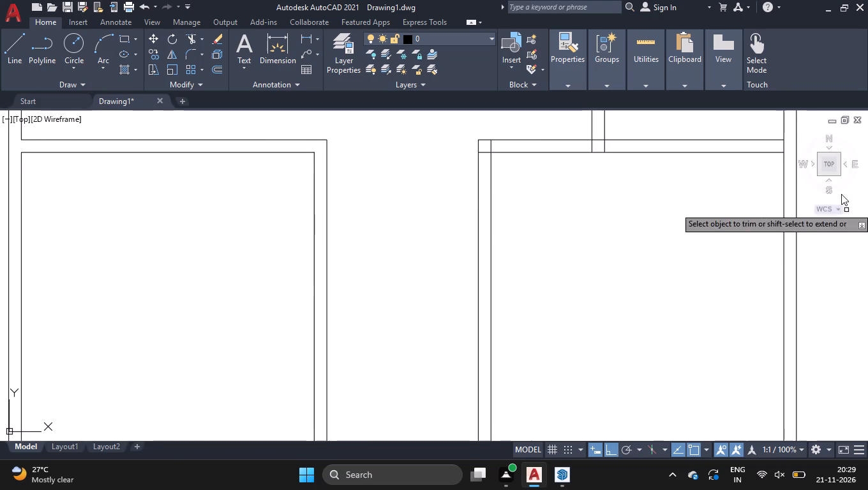
{"action": "left_click", "coordinate": [788, 148]}
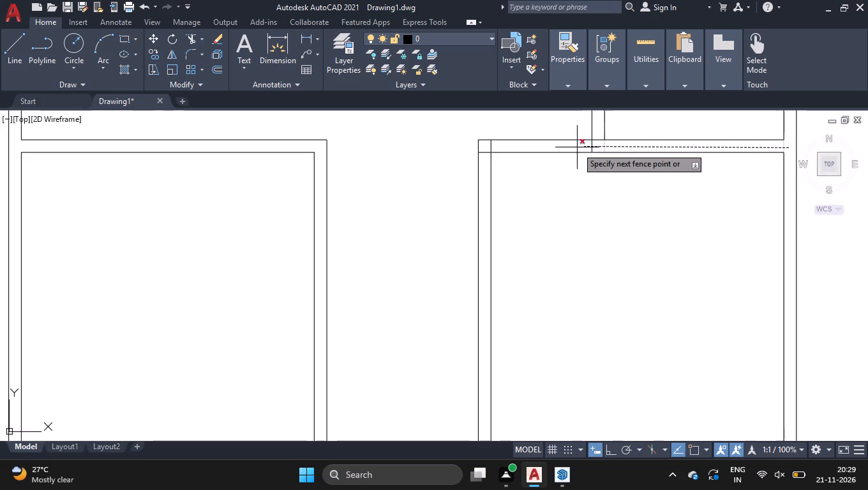
{"action": "left_click", "coordinate": [486, 146]}
{"action": "left_click", "coordinate": [485, 152]}
Trim the wall junctions along the full-width horizontal wall between the upper rooms and the middle hall.
{"action": "scroll", "coordinate": [408, 229], "scroll_direction": "down", "scroll_amount": 1}
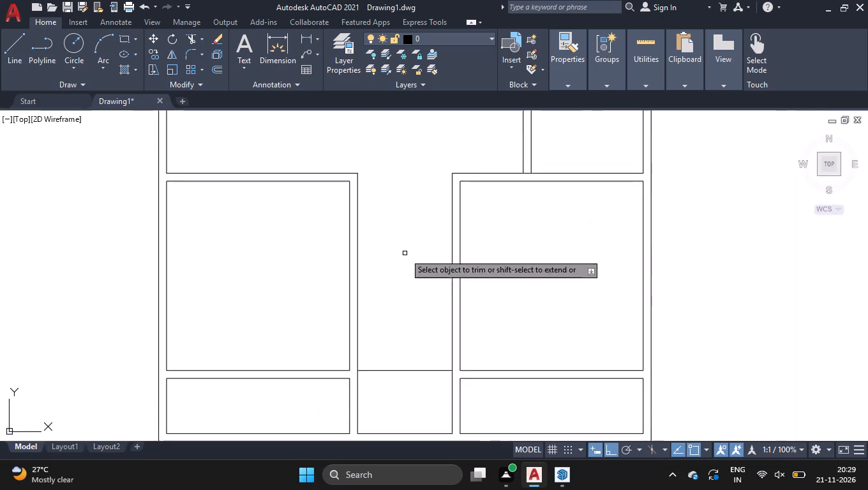
{"action": "scroll", "coordinate": [407, 268], "scroll_direction": "down", "scroll_amount": 2}
{"action": "scroll", "coordinate": [417, 146], "scroll_direction": "up", "scroll_amount": 2}
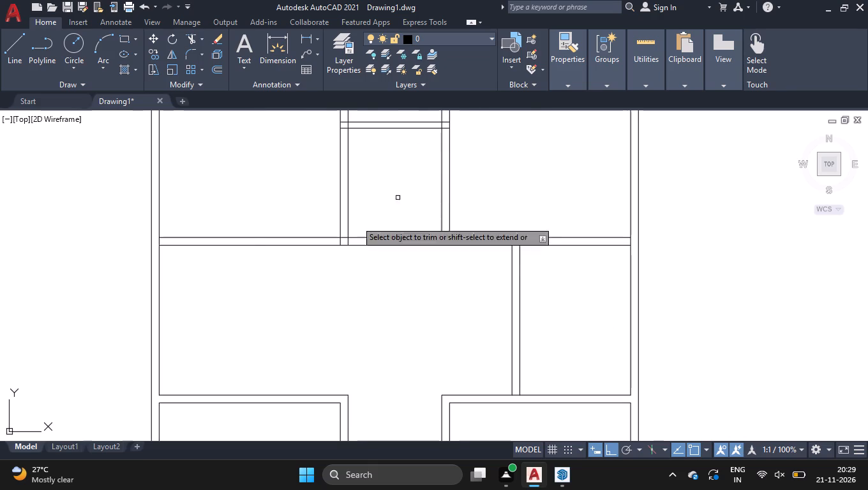
{"action": "scroll", "coordinate": [271, 202], "scroll_direction": "up", "scroll_amount": 1}
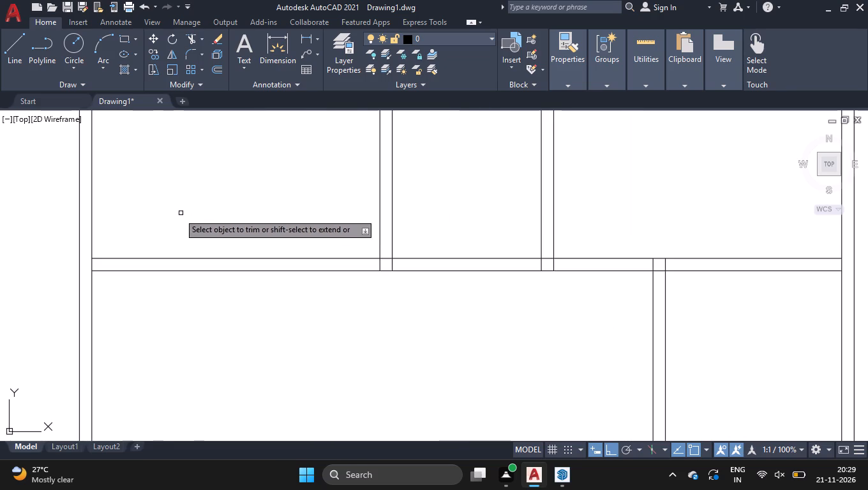
{"action": "middle_click_drag", "start_coordinate": [234, 219], "coordinate": [200, 221]}
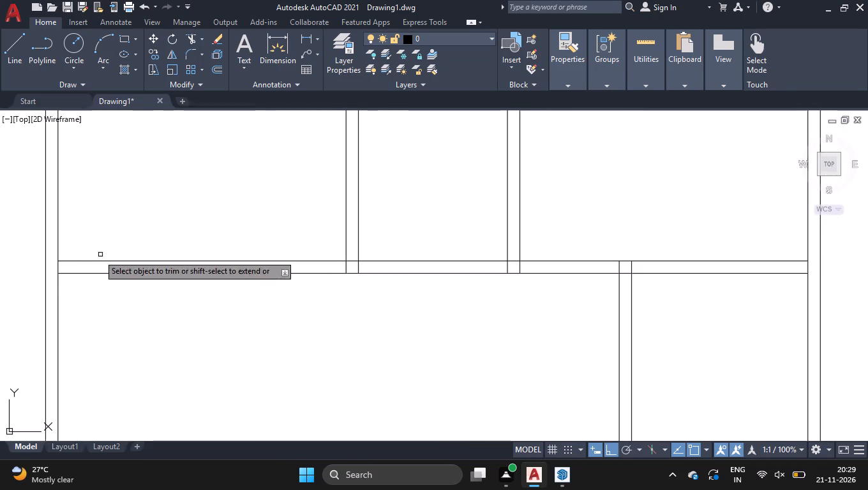
{"action": "left_click", "coordinate": [52, 266]}
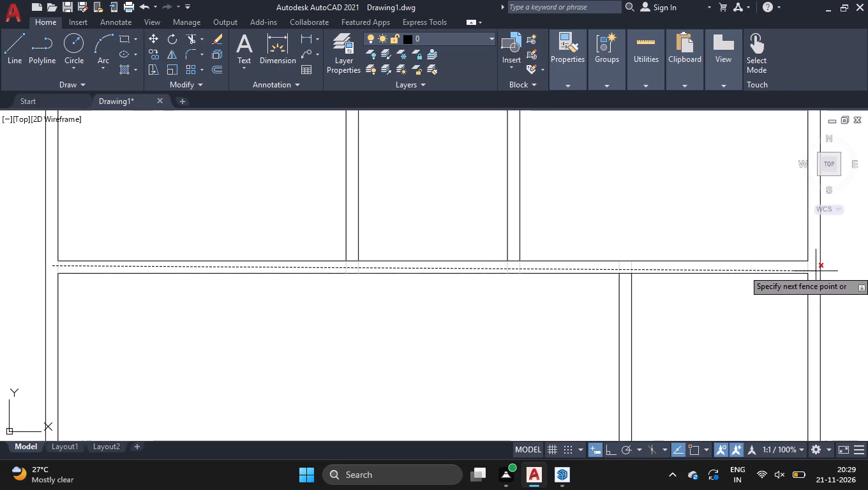
{"action": "left_click", "coordinate": [815, 269]}
{"action": "left_click", "coordinate": [627, 274]}
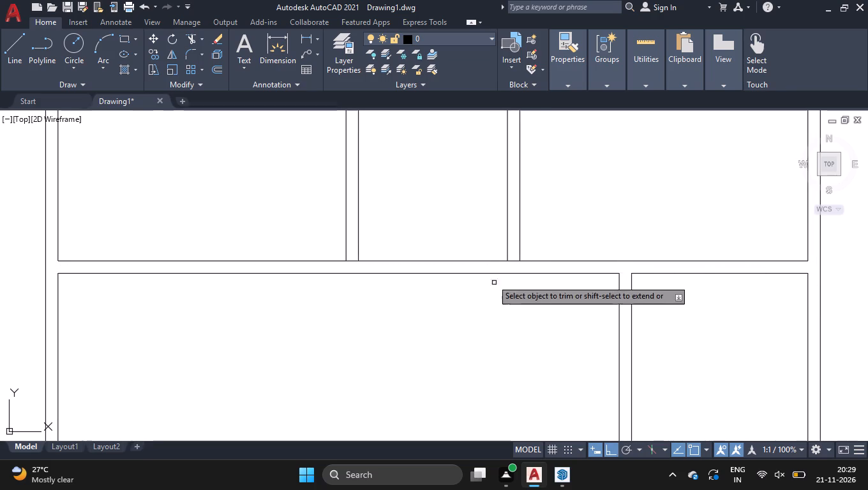
{"action": "left_click", "coordinate": [513, 260]}
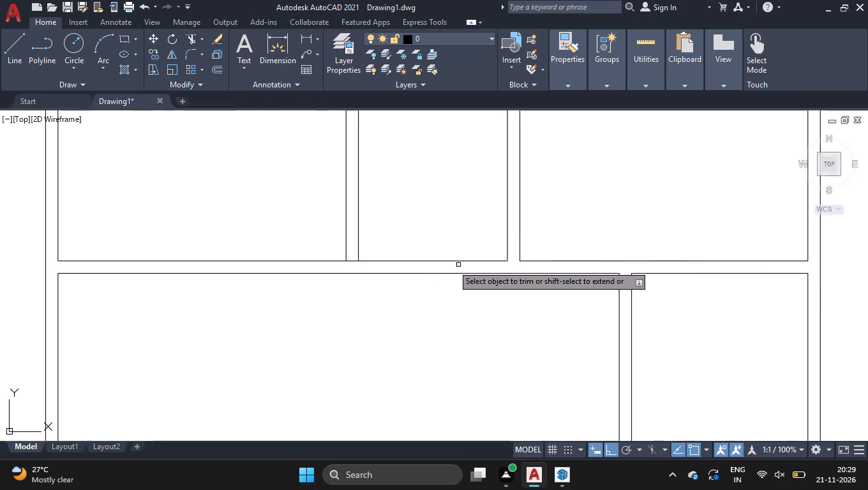
{"action": "left_click", "coordinate": [350, 262]}
Trim the junctions of the two upper central vertical walls with the top outer wall and the 4" partition.
{"action": "scroll", "coordinate": [407, 350], "scroll_direction": "down", "scroll_amount": 1}
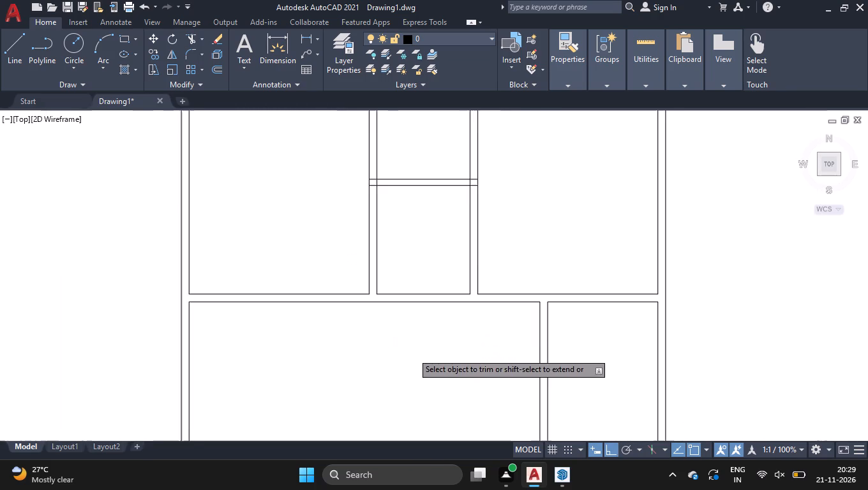
{"action": "scroll", "coordinate": [440, 357], "scroll_direction": "down", "scroll_amount": 1}
{"action": "scroll", "coordinate": [394, 184], "scroll_direction": "up", "scroll_amount": 2}
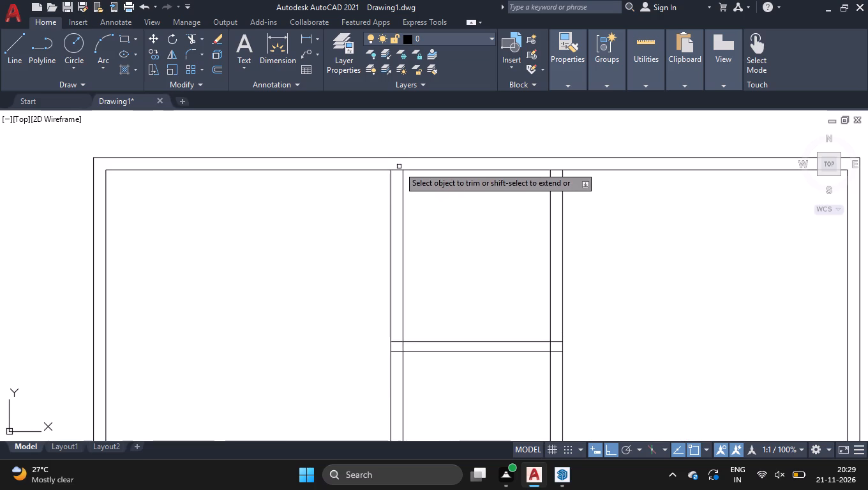
{"action": "left_click", "coordinate": [398, 165]}
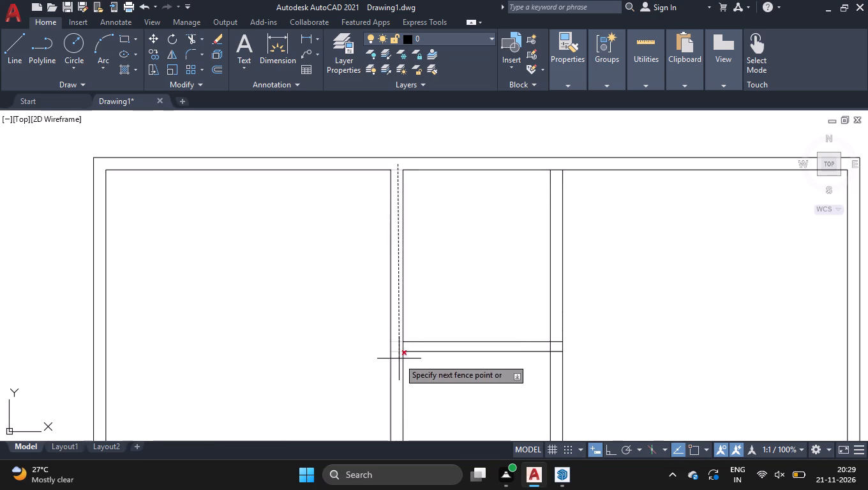
{"action": "left_click", "coordinate": [399, 359]}
{"action": "left_click", "coordinate": [558, 165]}
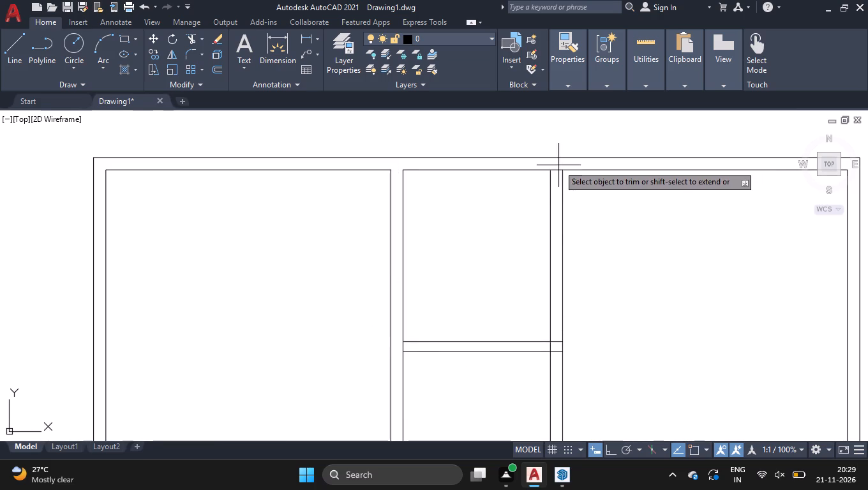
{"action": "left_click", "coordinate": [557, 360]}
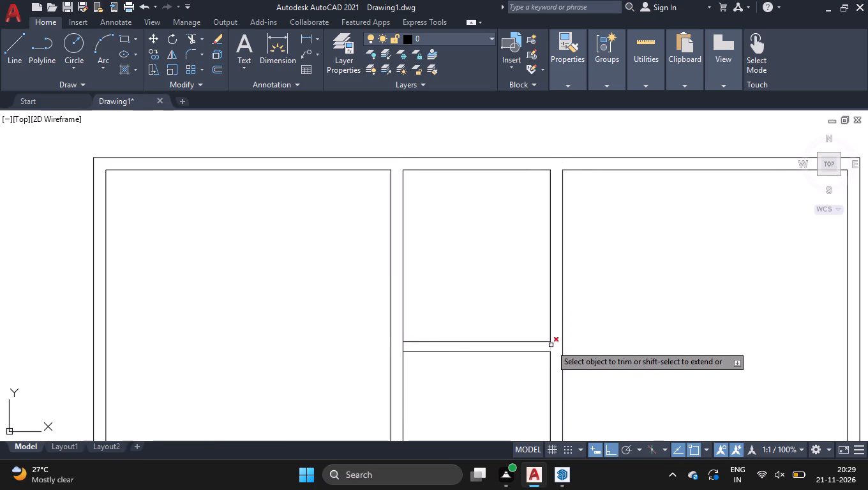
{"action": "left_click", "coordinate": [551, 345]}
{"action": "left_click", "coordinate": [405, 348]}
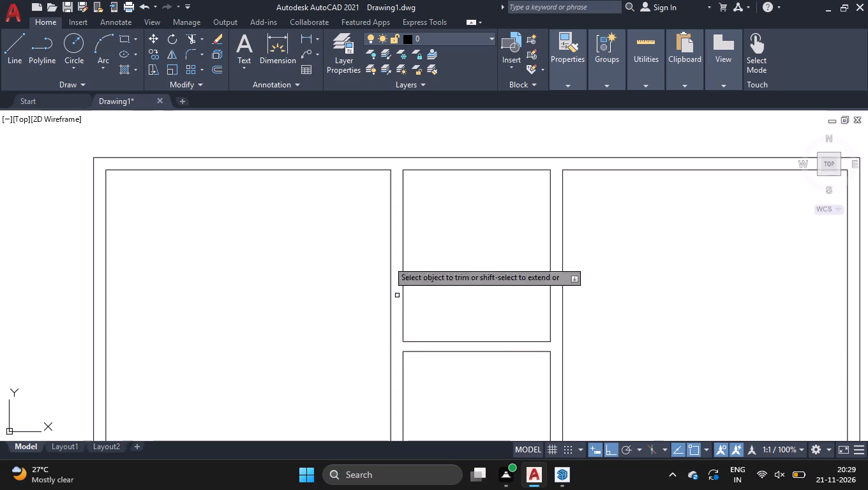
{"action": "key", "text": "space"}
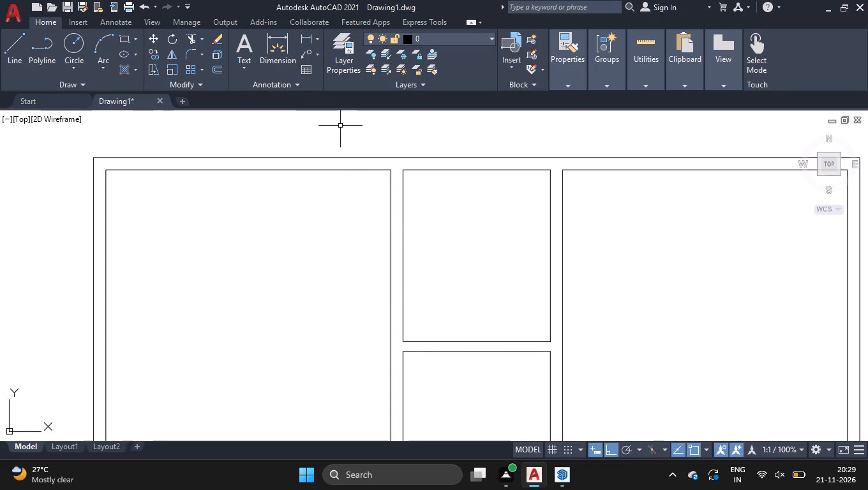
Draw a vertical line from the upper left room's lower inner corner down to the small lower left room's upper inner corner.
{"action": "scroll", "coordinate": [343, 126], "scroll_direction": "down", "scroll_amount": 1}
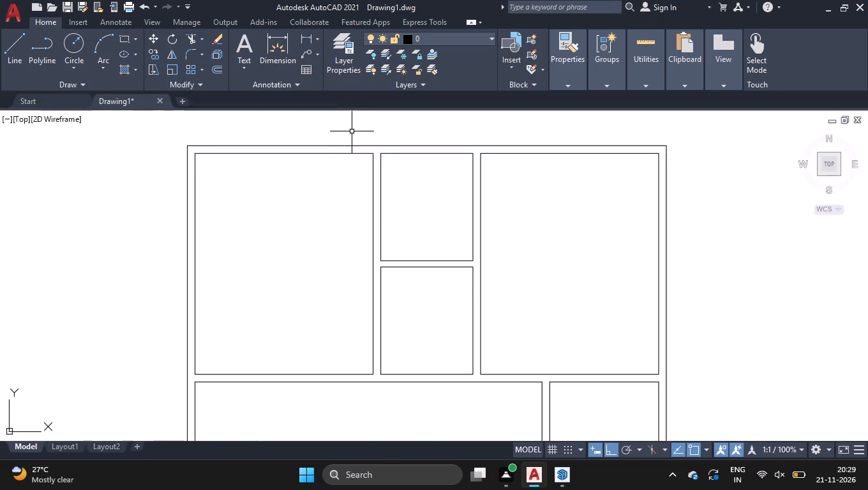
{"action": "scroll", "coordinate": [352, 131], "scroll_direction": "down", "scroll_amount": 2}
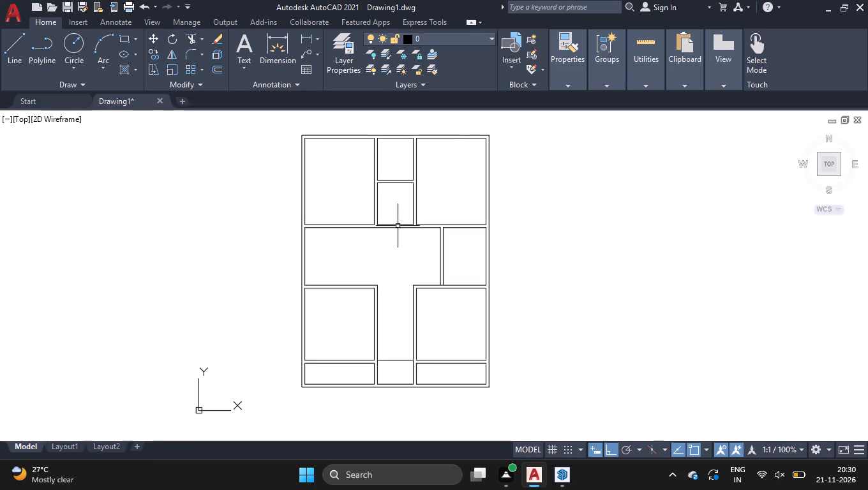
{"action": "scroll", "coordinate": [373, 323], "scroll_direction": "up", "scroll_amount": 1}
{"action": "key", "text": "l"}
{"action": "key", "text": "space"}
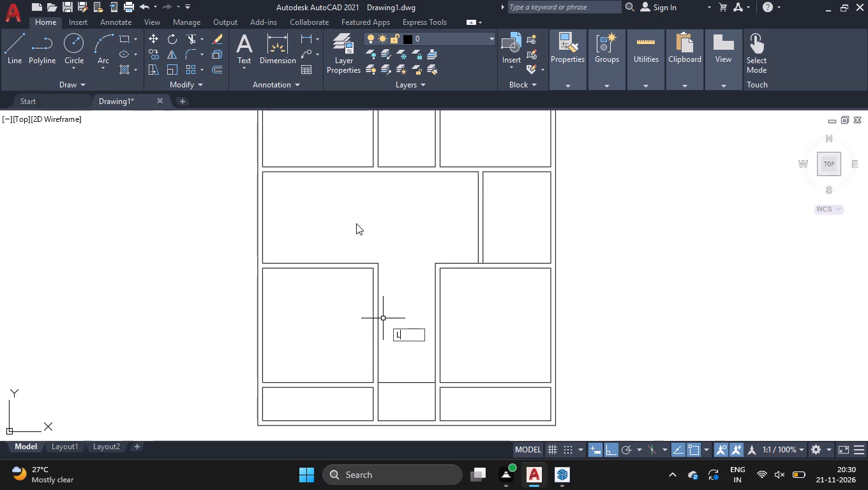
{"action": "left_click", "coordinate": [373, 165]}
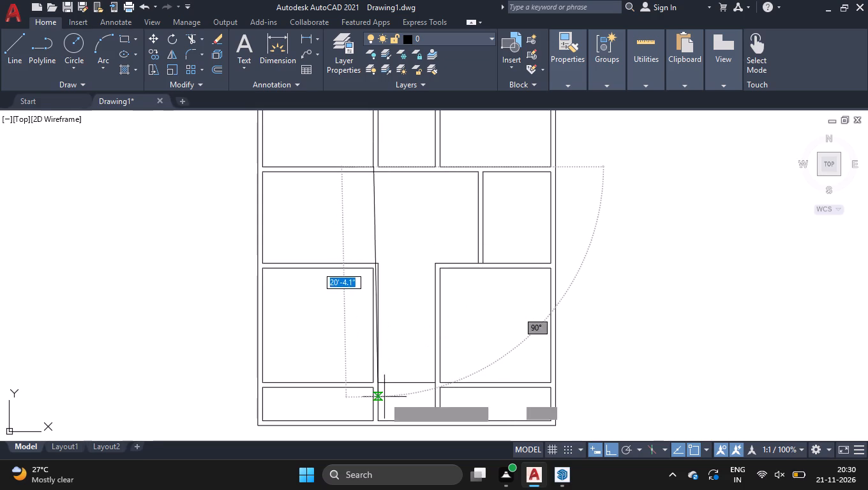
{"action": "left_click", "coordinate": [371, 388]}
{"action": "key", "text": "space"}
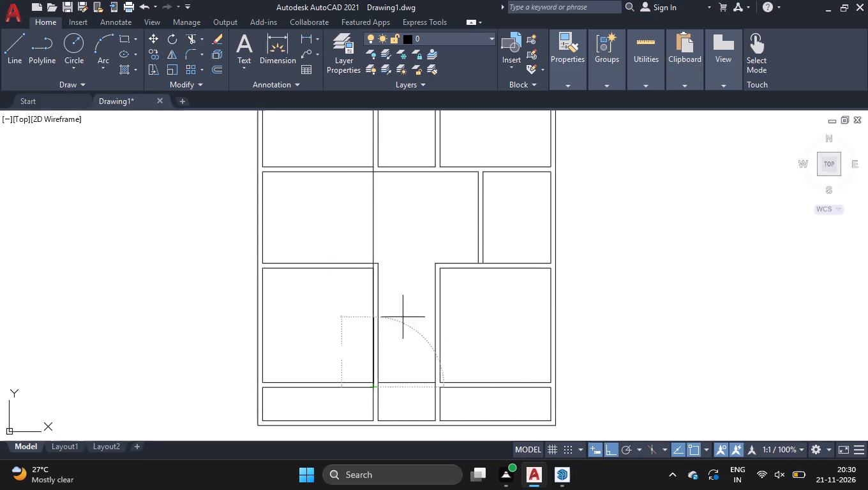
Move the new vertical line 3'2" horizontally toward the left outer wall.
{"action": "left_click", "coordinate": [401, 242]}
{"action": "left_click", "coordinate": [350, 213]}
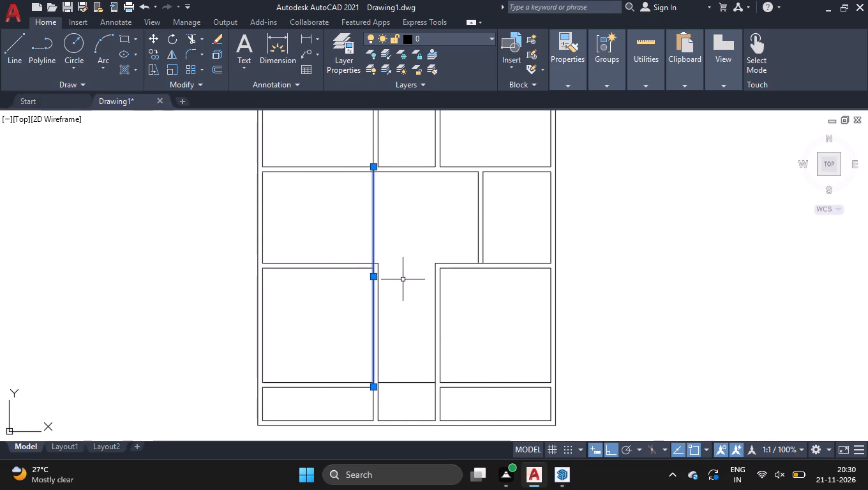
{"action": "left_click", "coordinate": [373, 278]}
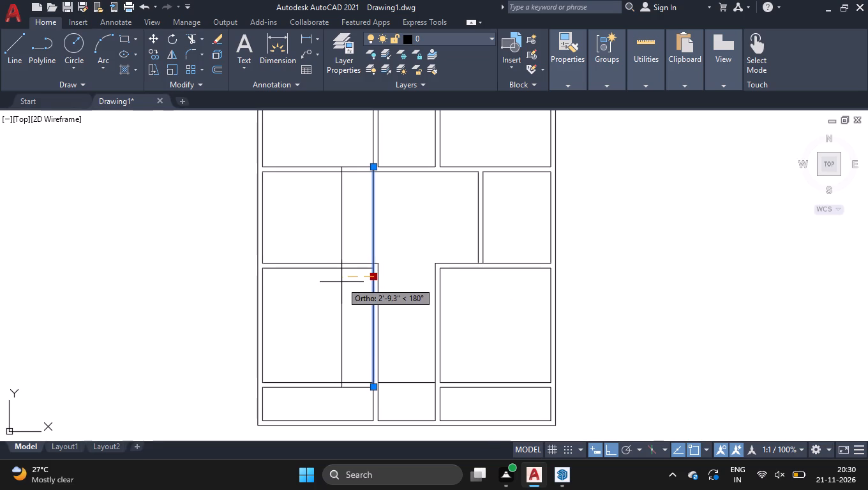
{"action": "type", "text": "3'2"}
{"action": "key", "text": "Return"}
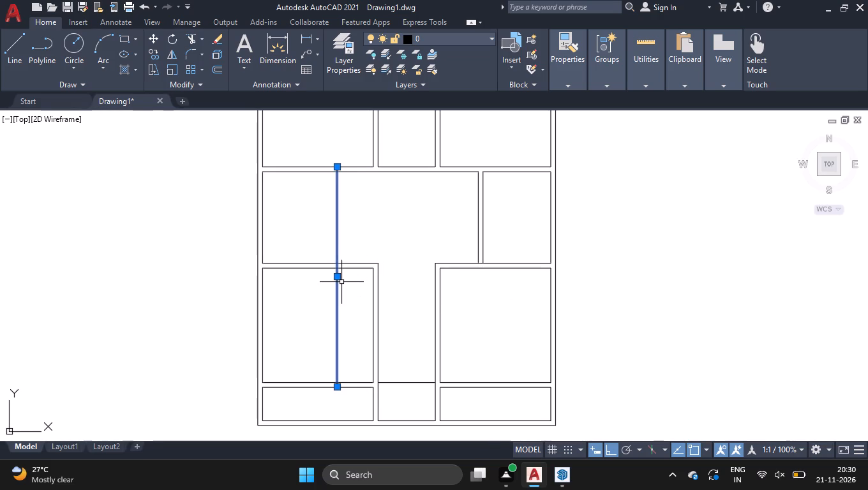
Offset the moved vertical line 1' toward the central passage, and offset that copy a further 2' in the same direction.
{"action": "key", "text": "o"}
{"action": "key", "text": "Return"}
{"action": "type", "text": "1'"}
{"action": "key", "text": "Return"}
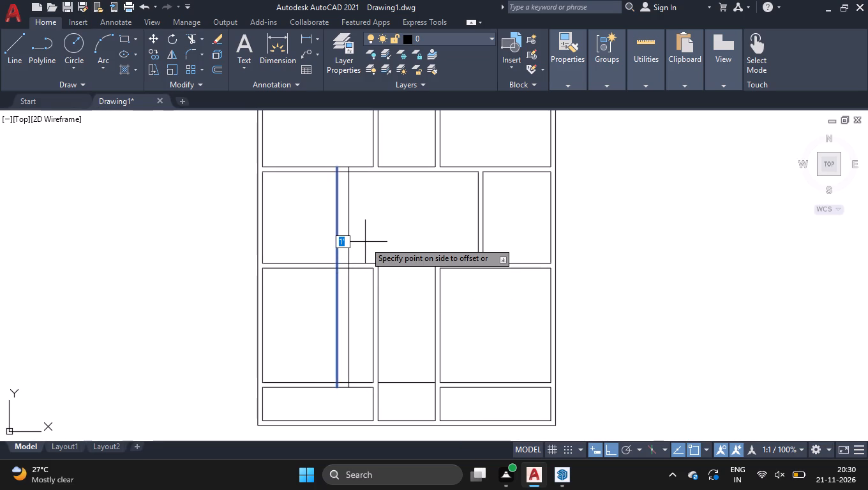
{"action": "left_click", "coordinate": [365, 242]}
{"action": "left_click", "coordinate": [350, 223]}
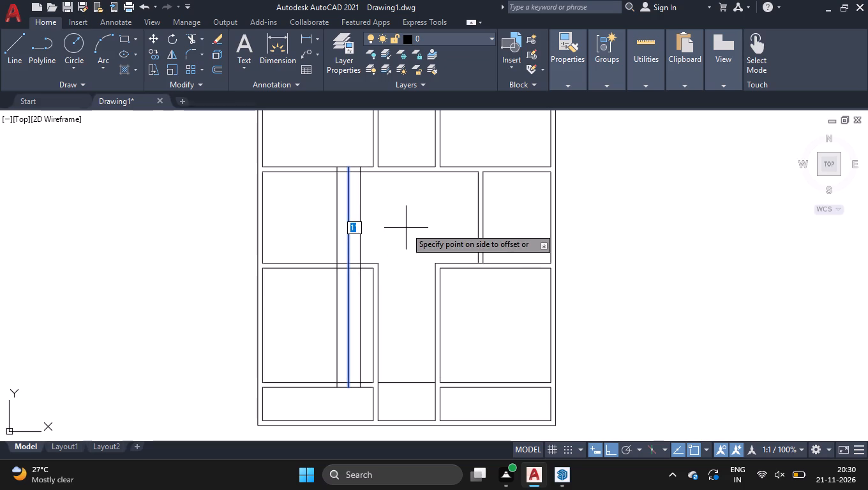
{"action": "key", "text": "2"}
{"action": "key", "text": "apostrophe"}
{"action": "key", "text": "Return"}
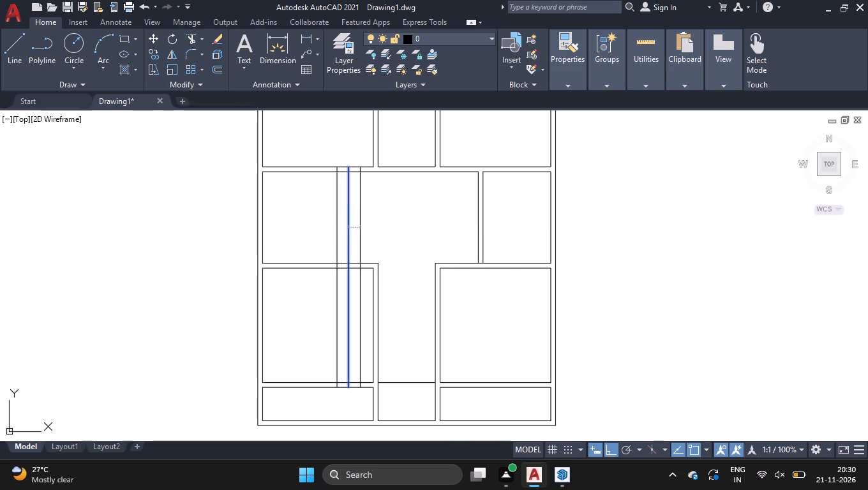
{"action": "key", "text": "space"}
Trim the three vertical lines out of the middle hall and large lower left room, leaving only short jamb lines within the horizontal walls.
{"action": "key", "text": "t"}
{"action": "key", "text": "r"}
{"action": "key", "text": "Return"}
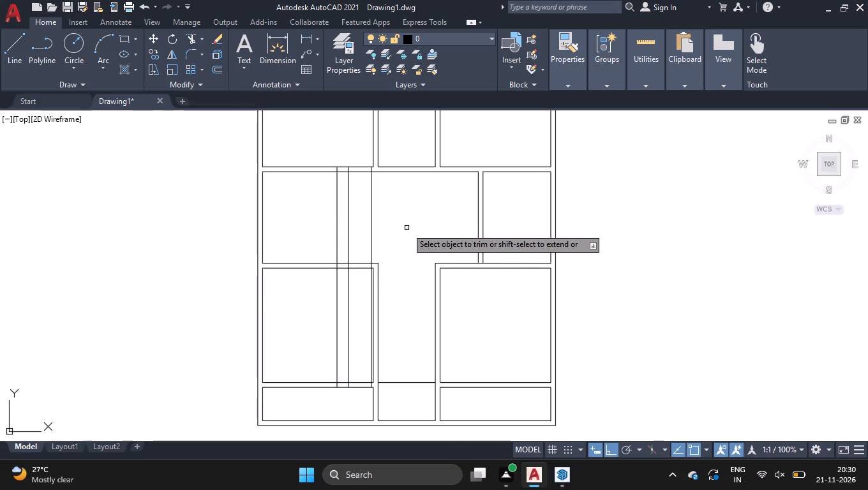
{"action": "left_click", "coordinate": [407, 228]}
{"action": "left_click", "coordinate": [283, 223]}
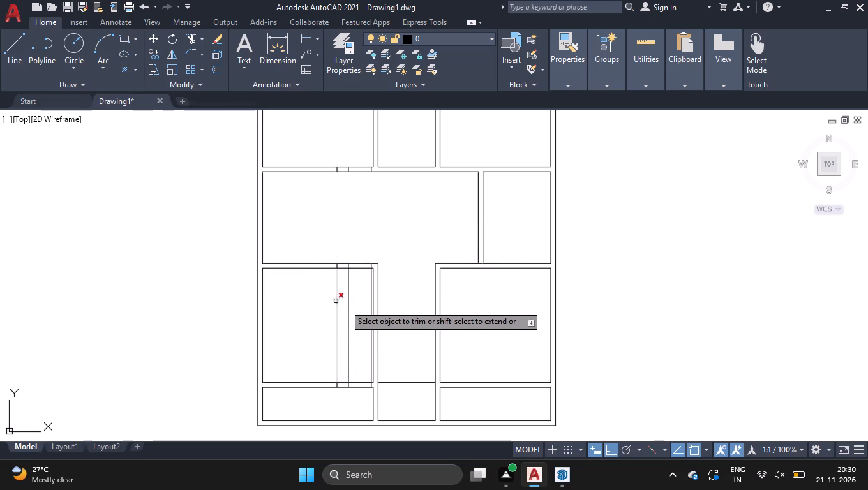
{"action": "left_click", "coordinate": [371, 304]}
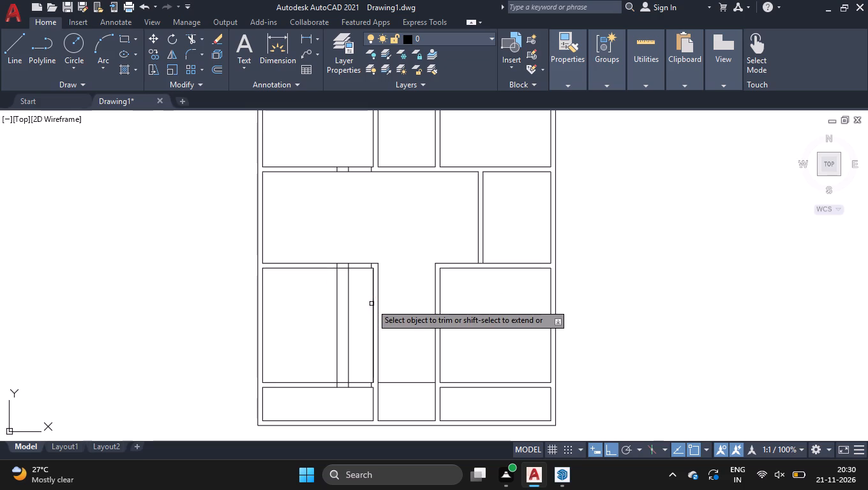
{"action": "left_click", "coordinate": [366, 304]}
{"action": "left_click", "coordinate": [317, 328]}
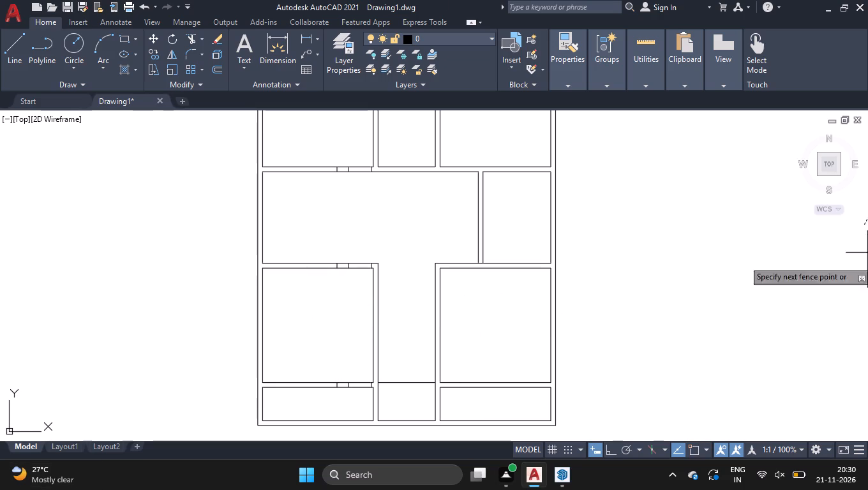
{"action": "left_click", "coordinate": [787, 249]}
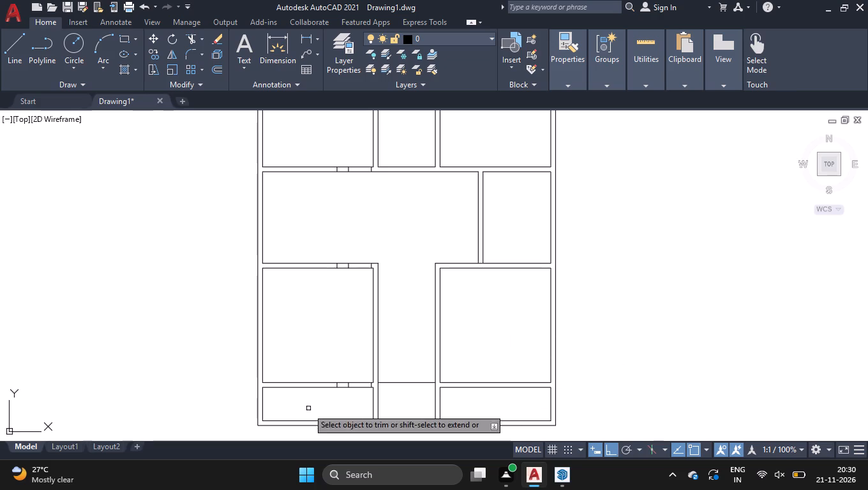
Trim door openings between the jamb lines in the three left horizontal walls, making the upper two 1' wider than the lowest, and remove leftover jamb lines.
{"action": "double_click", "coordinate": [359, 397]}
{"action": "left_click", "coordinate": [365, 153]}
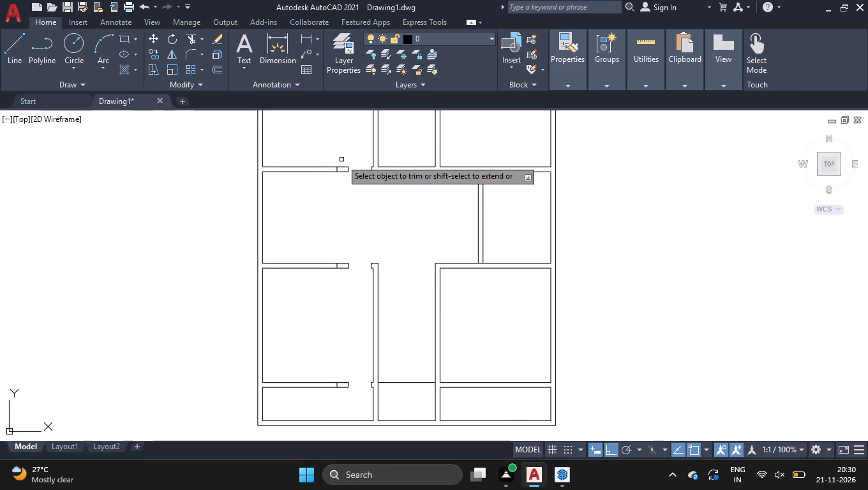
{"action": "left_click", "coordinate": [341, 160]}
{"action": "left_click", "coordinate": [345, 306]}
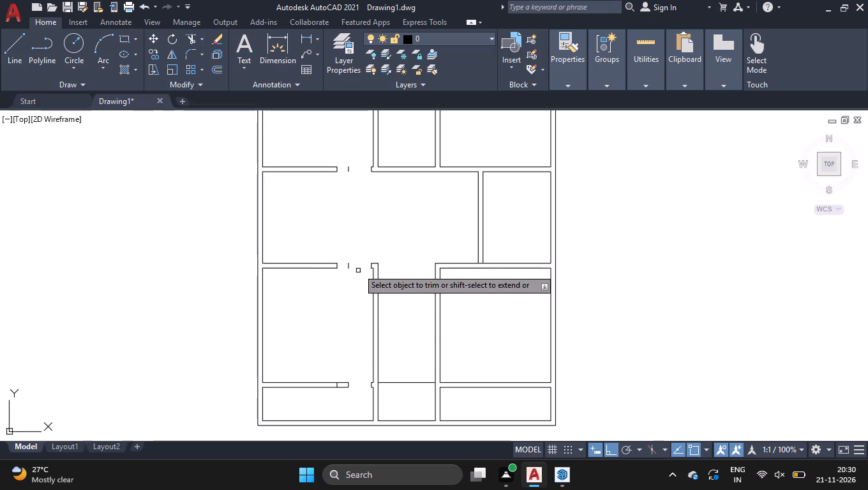
{"action": "left_click", "coordinate": [347, 267]}
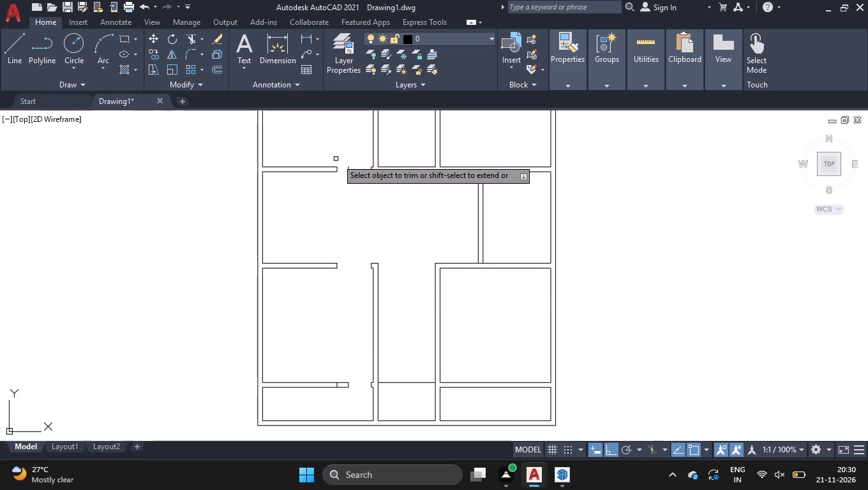
{"action": "left_click", "coordinate": [347, 168]}
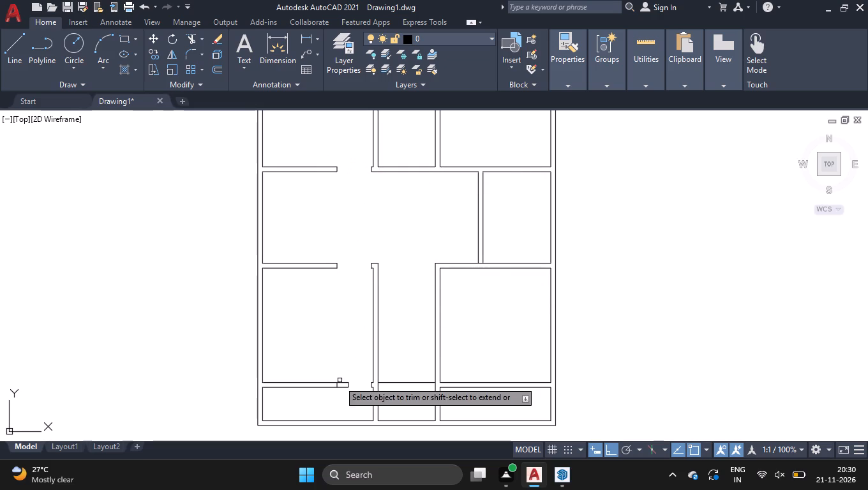
{"action": "left_click", "coordinate": [336, 383]}
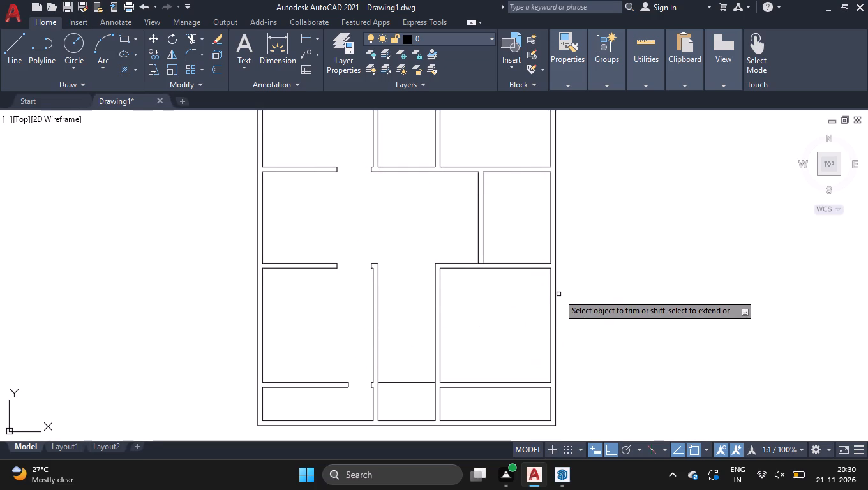
{"action": "key", "text": "space"}
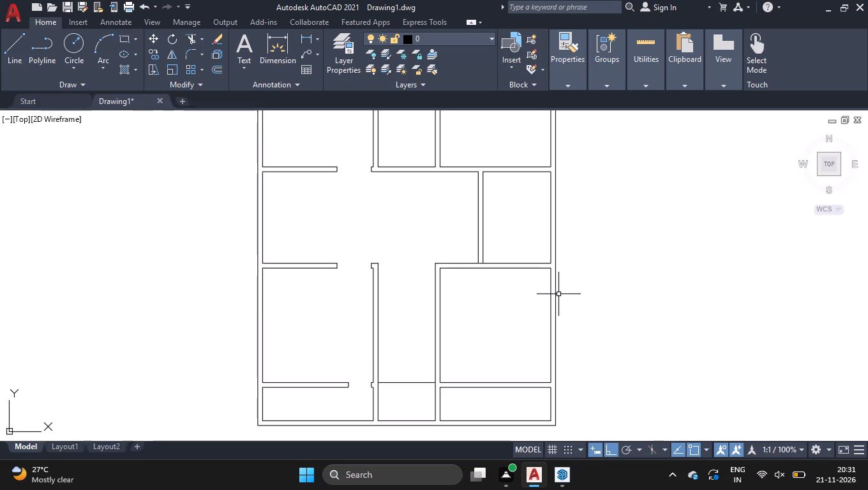
Mirror all six door jamb lines about the passage's vertical centreline onto the right side walls, keeping the originals.
{"action": "left_click", "coordinate": [330, 158]}
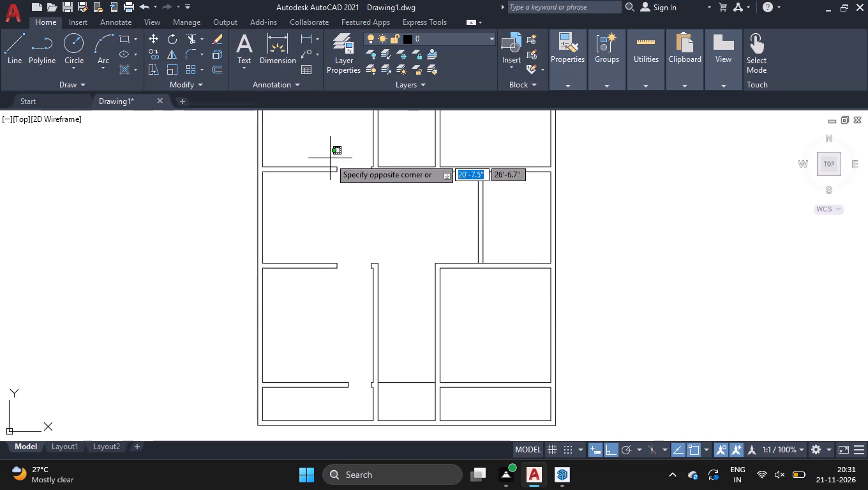
{"action": "left_click", "coordinate": [372, 407]}
{"action": "type", "text": "MI"}
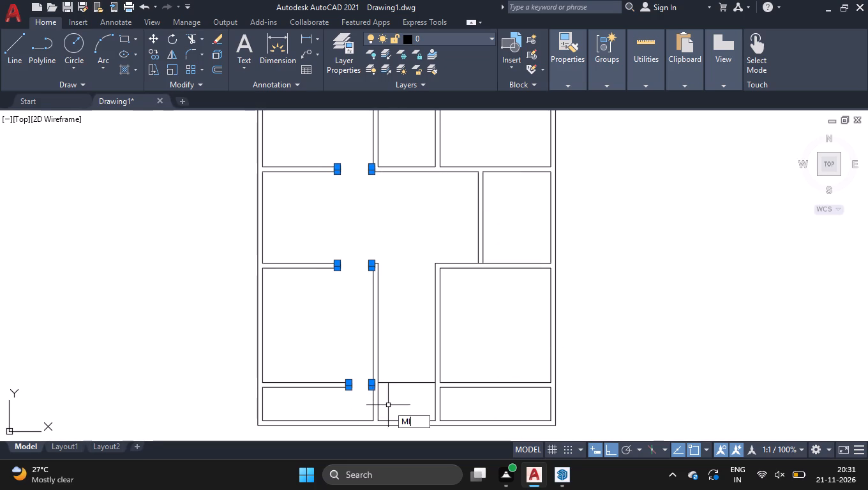
{"action": "key", "text": "Return"}
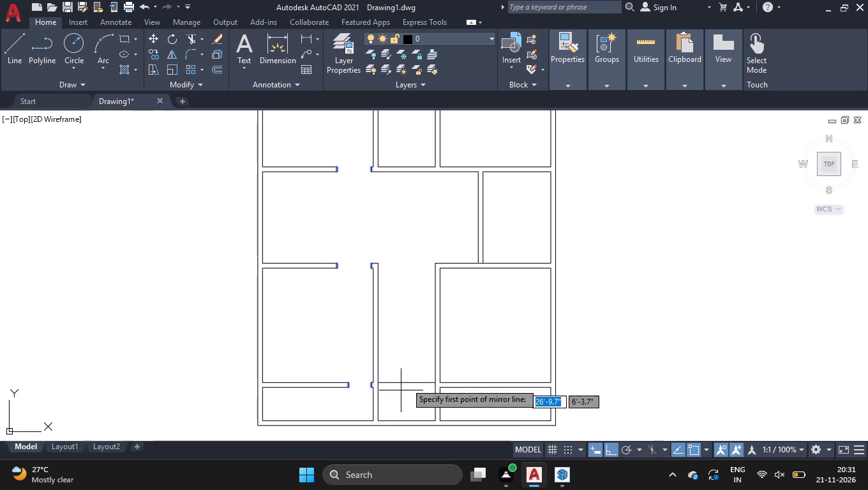
{"action": "left_click_drag", "start_coordinate": [407, 382], "coordinate": [406, 375]}
{"action": "left_click", "coordinate": [382, 242]}
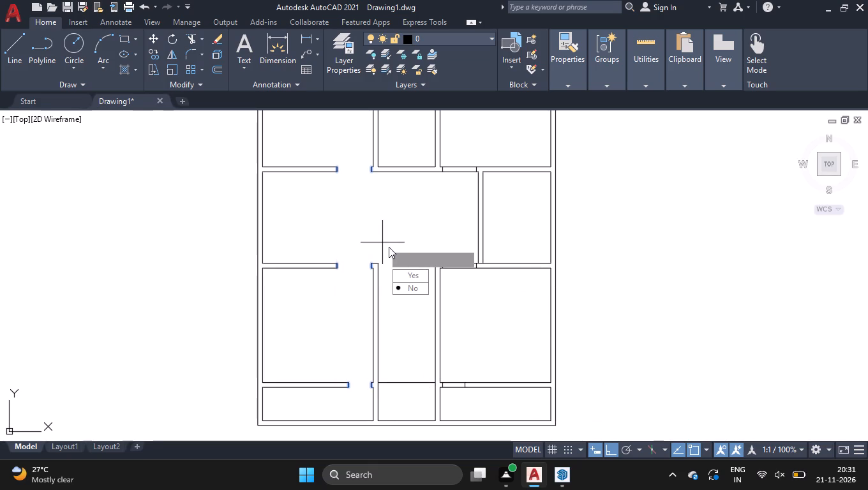
{"action": "key", "text": "Return"}
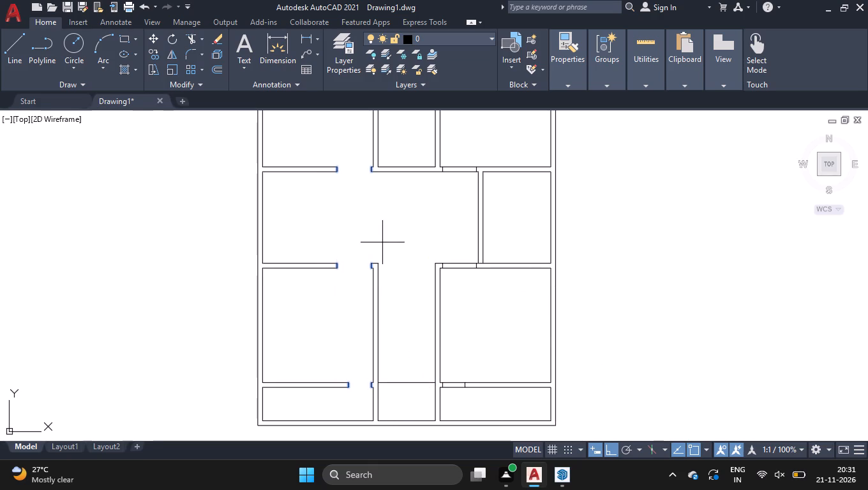
Trim door openings between the mirrored jamb lines in the three horizontal walls on the right side.
{"action": "type", "text": "TR"}
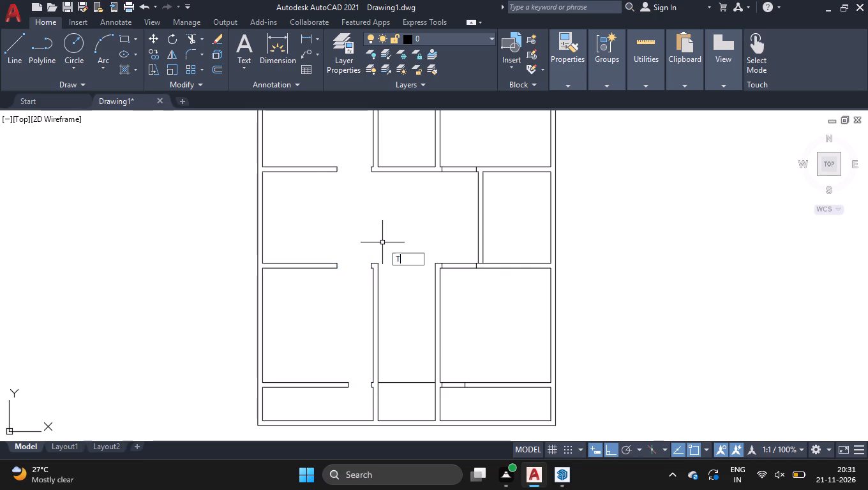
{"action": "key", "text": "Return"}
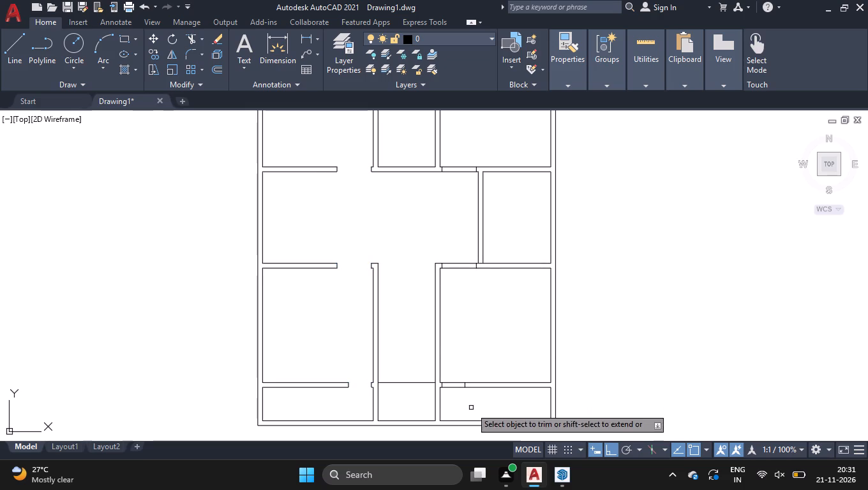
{"action": "left_click", "coordinate": [452, 401]}
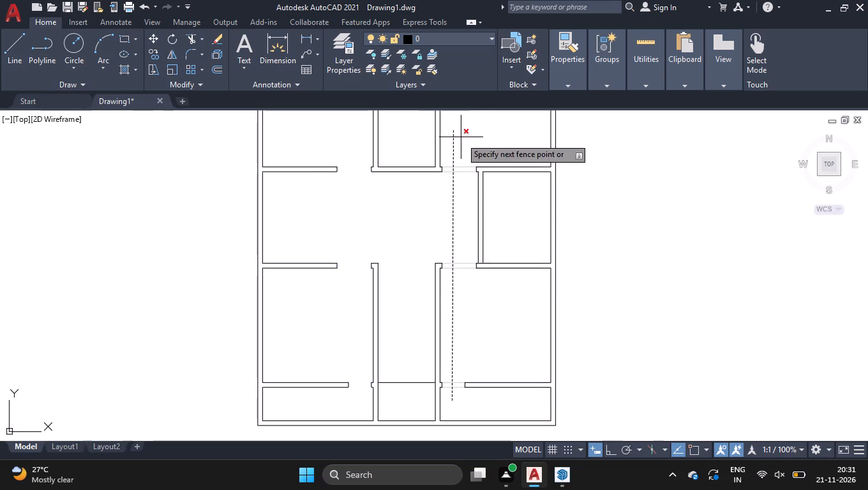
{"action": "left_click", "coordinate": [464, 140]}
{"action": "scroll", "coordinate": [408, 239], "scroll_direction": "up", "scroll_amount": 1}
{"action": "scroll", "coordinate": [422, 225], "scroll_direction": "down", "scroll_amount": 1}
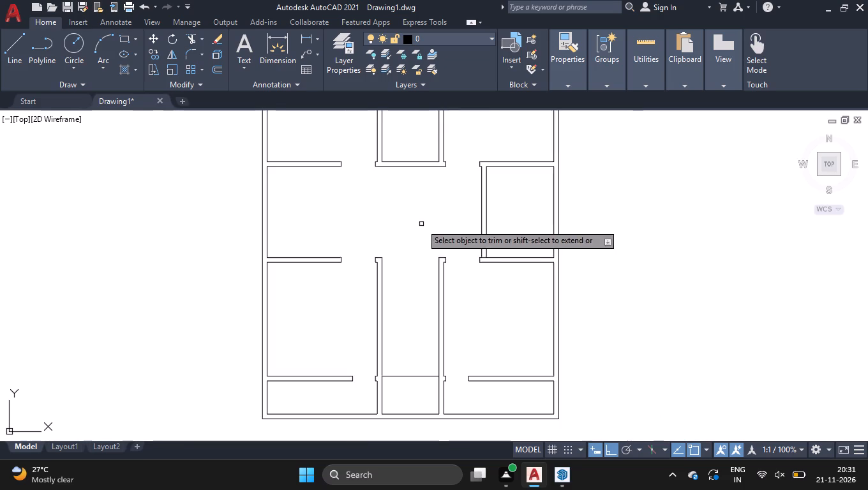
{"action": "middle_click", "coordinate": [408, 371]}
{"action": "scroll", "coordinate": [414, 367], "scroll_direction": "up", "scroll_amount": 1}
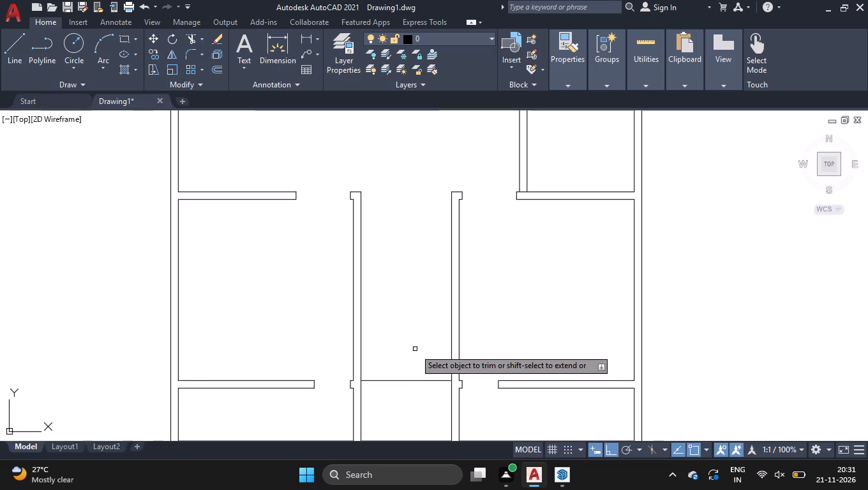
{"action": "key", "text": "space"}
Offset the horizontal line across the lower end of the central passage 9'2" upward toward the middle hall.
{"action": "type", "text": "O"}
{"action": "key", "text": "Return"}
{"action": "type", "text": "9'2"}
{"action": "key", "text": "Return"}
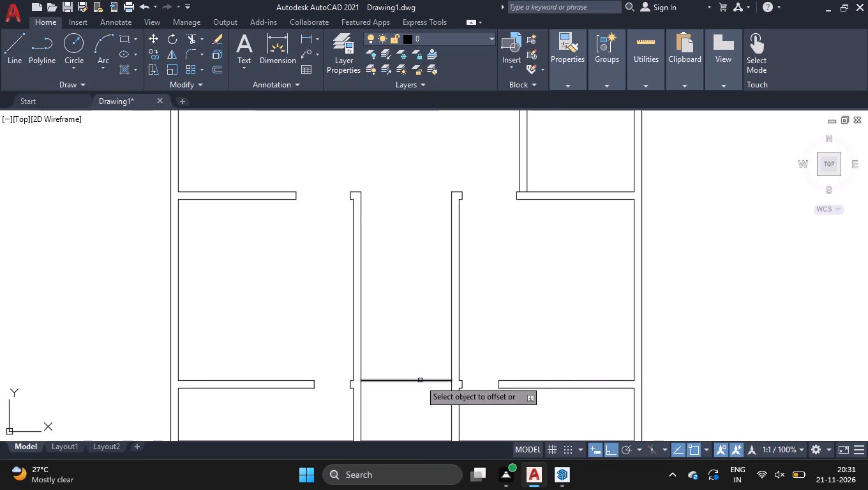
{"action": "left_click", "coordinate": [420, 380]}
{"action": "left_click", "coordinate": [424, 165]}
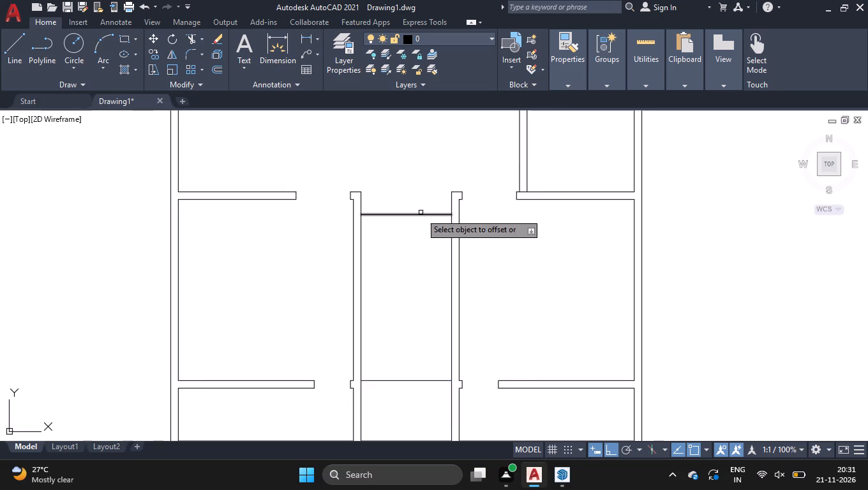
{"action": "key", "text": "space"}
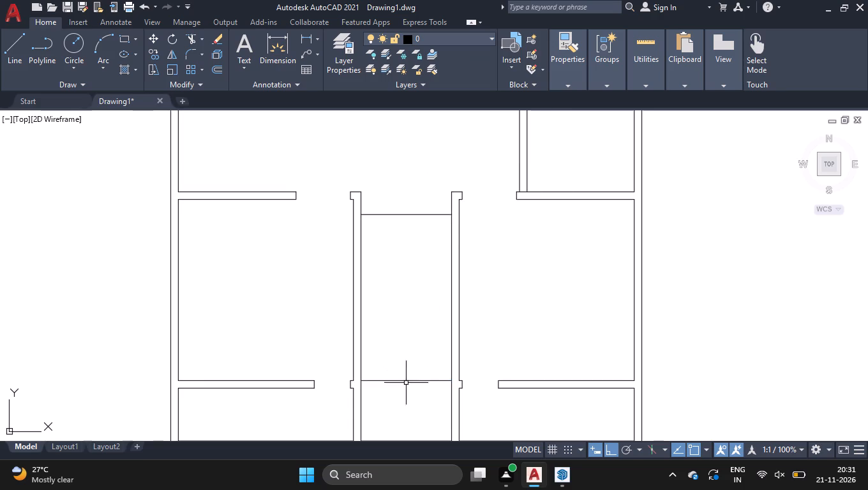
Copy the line across the passage's lower end as a 12-item array, fitted up to the line 9'2" above it.
{"action": "left_click", "coordinate": [406, 388]}
{"action": "left_click", "coordinate": [380, 340]}
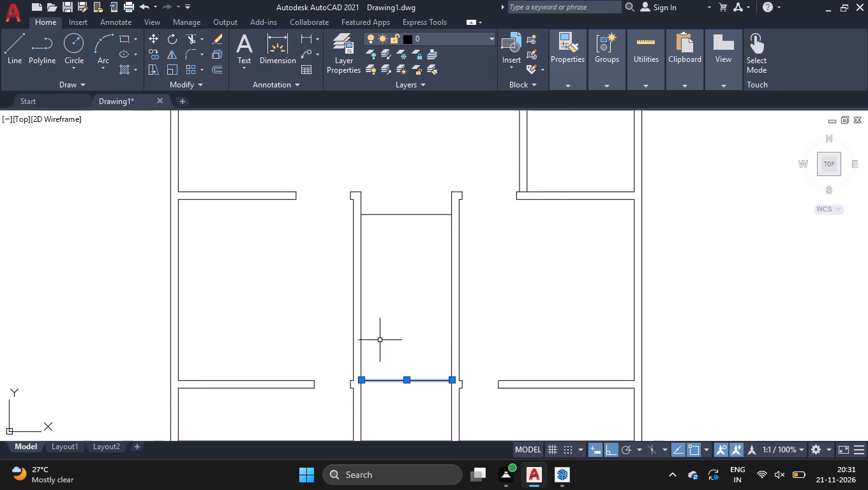
{"action": "type", "text": "COP"}
{"action": "key", "text": "Return"}
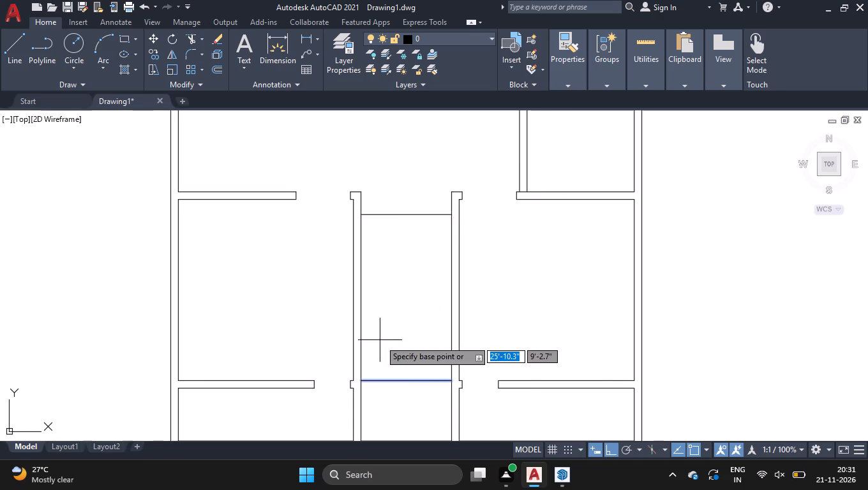
{"action": "left_click", "coordinate": [407, 383]}
{"action": "type", "text": "AR"}
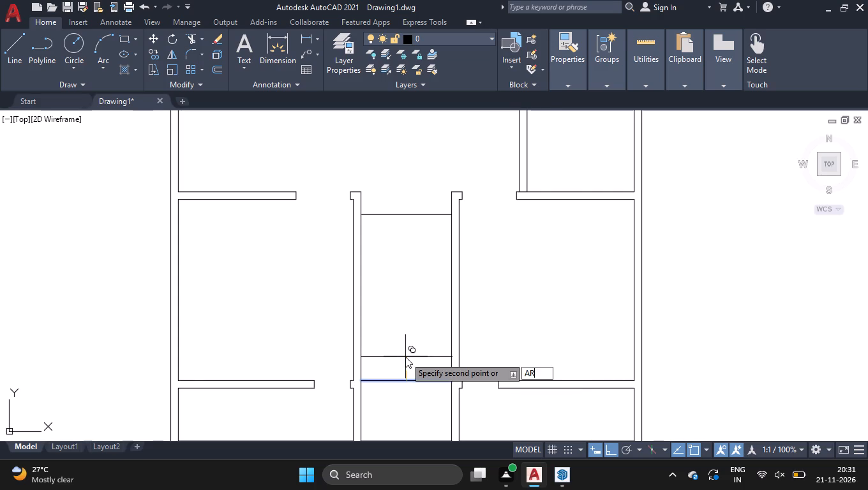
{"action": "key", "text": "Return"}
{"action": "type", "text": "12"}
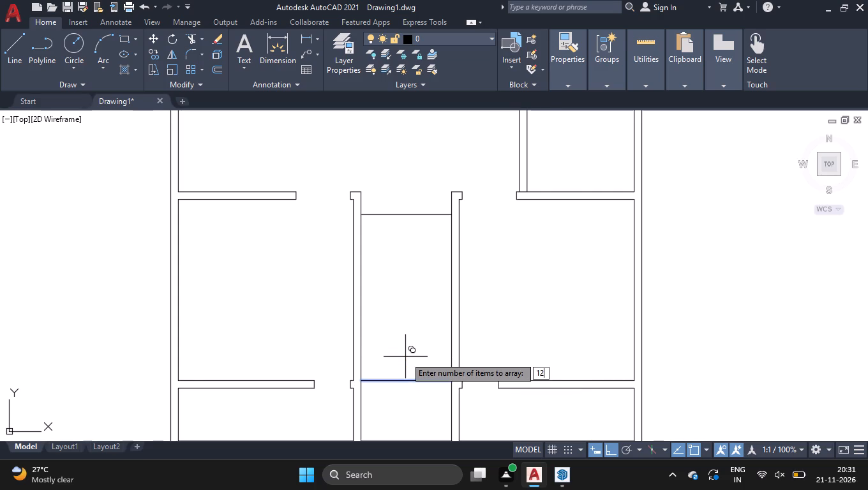
{"action": "key", "text": "Return"}
{"action": "key", "text": "f"}
{"action": "key", "text": "Return"}
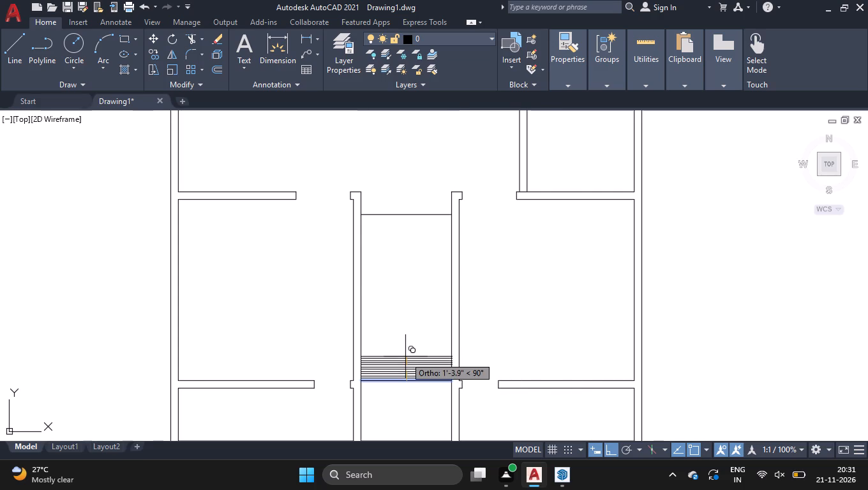
{"action": "left_click", "coordinate": [409, 216]}
{"action": "key", "text": "space"}
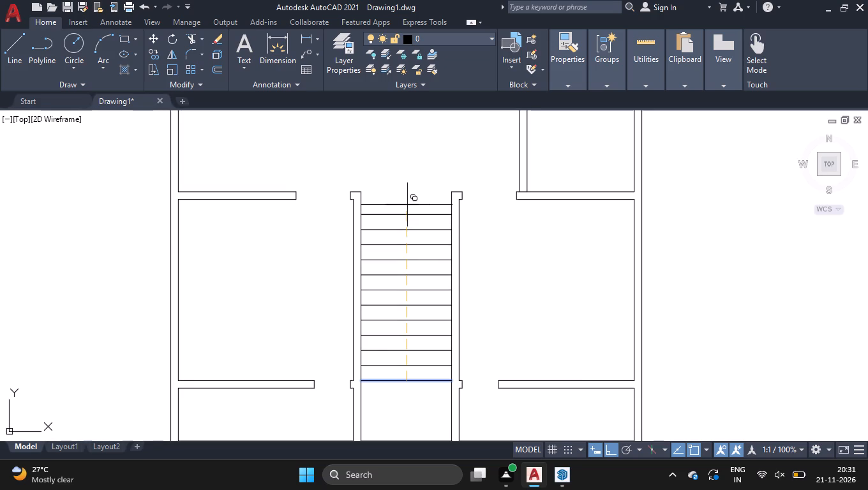
Delete the duplicate line overlapping the topmost arrayed line of the staircase.
{"action": "left_click", "coordinate": [418, 214]}
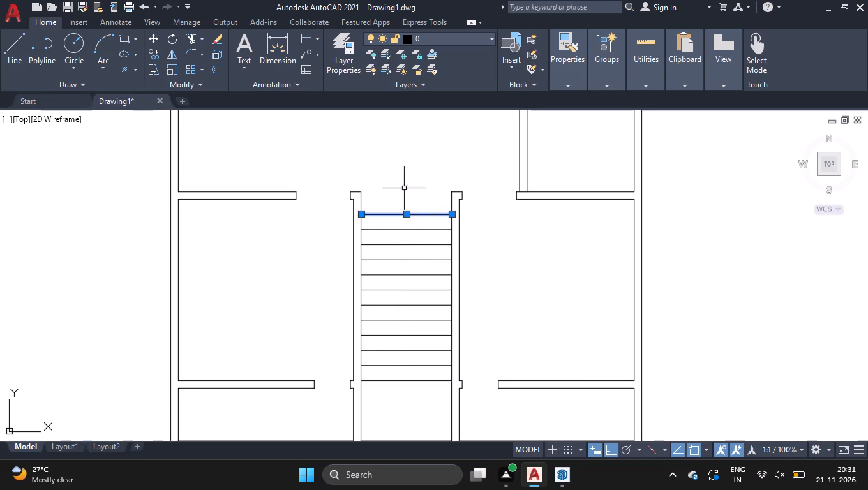
{"action": "key", "text": "Delete"}
Draw a vertical centreline through the stair treads, from the top tread line's midpoint to the bottom tread line's midpoint.
{"action": "key", "text": "l"}
{"action": "key", "text": "Return"}
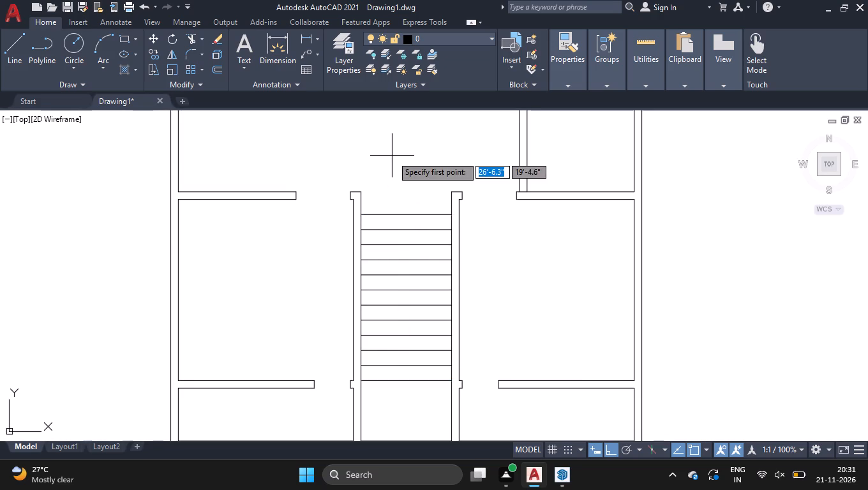
{"action": "right_click_drag", "start_coordinate": [393, 157], "coordinate": [403, 162]}
{"action": "key", "text": "space"}
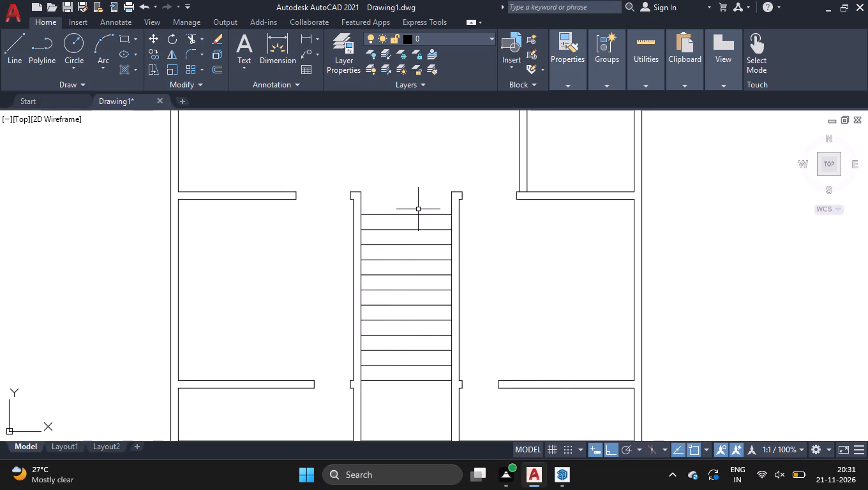
{"action": "key", "text": "space"}
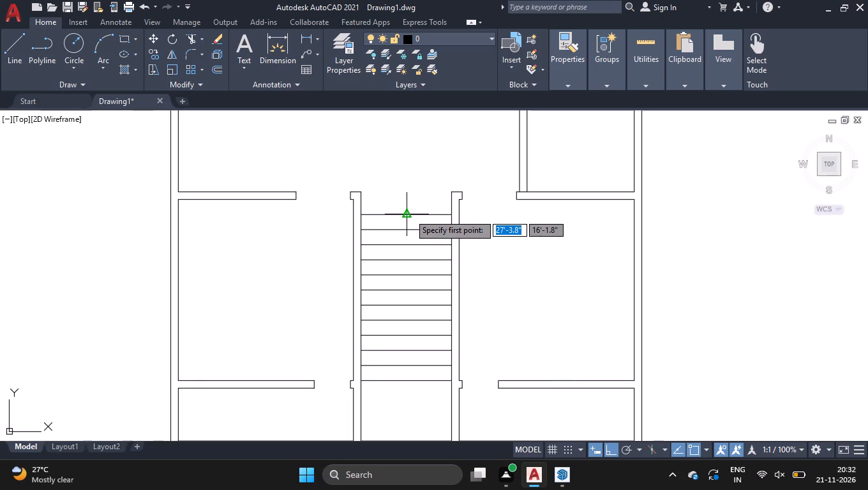
{"action": "left_click", "coordinate": [409, 214]}
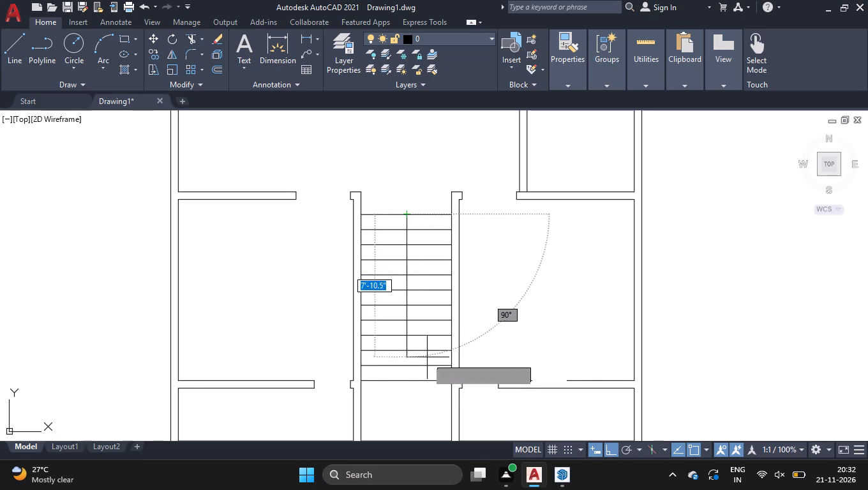
{"action": "left_click", "coordinate": [405, 380]}
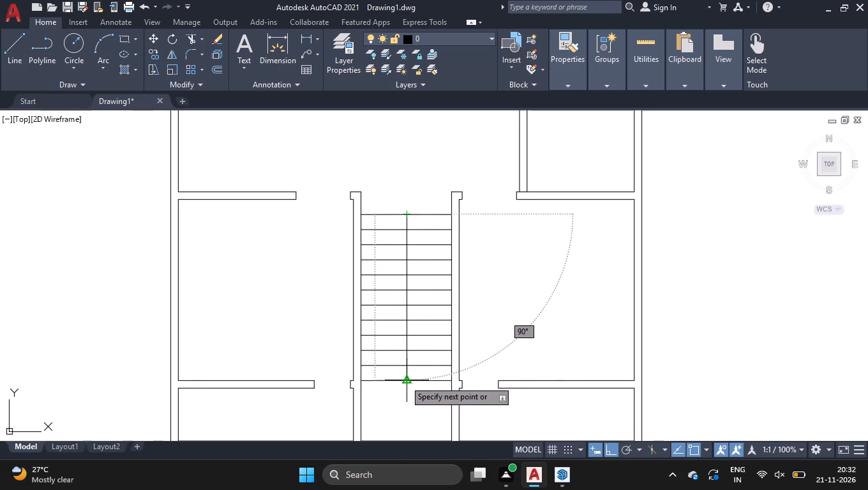
{"action": "key", "text": "space"}
Offset the stair centreline 1" to each side and delete the original centreline.
{"action": "type", "text": "O"}
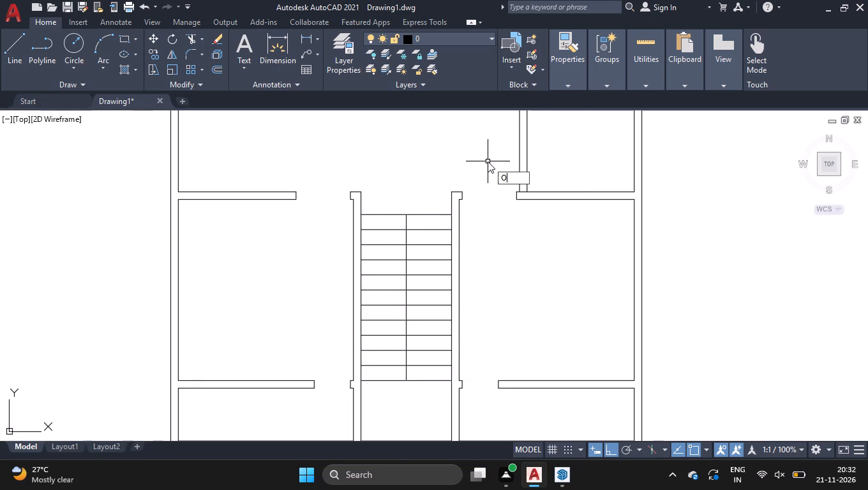
{"action": "key", "text": "Return"}
{"action": "key", "text": "1"}
{"action": "key", "text": "Return"}
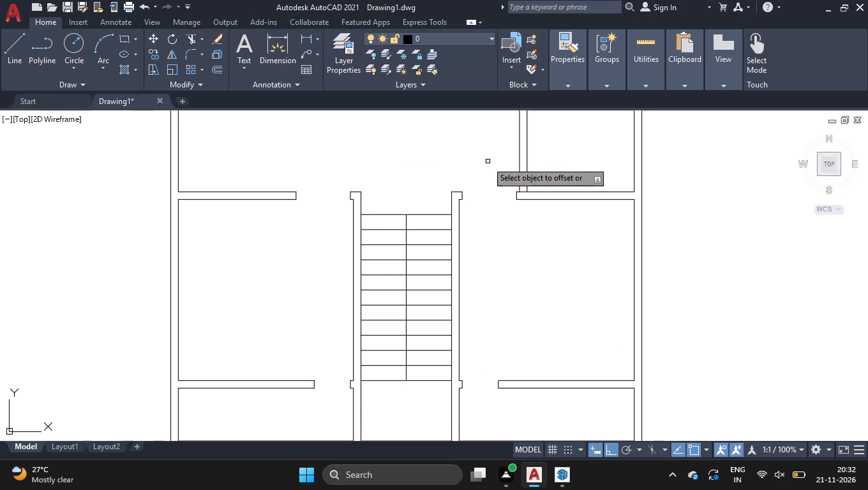
{"action": "scroll", "coordinate": [400, 221], "scroll_direction": "up", "scroll_amount": 4}
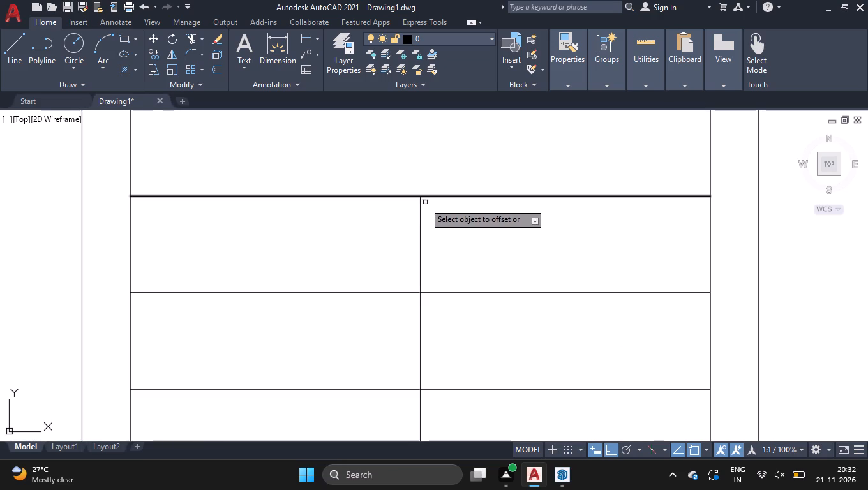
{"action": "scroll", "coordinate": [421, 209], "scroll_direction": "up", "scroll_amount": 1}
{"action": "left_click", "coordinate": [419, 209]}
{"action": "left_click", "coordinate": [459, 212]}
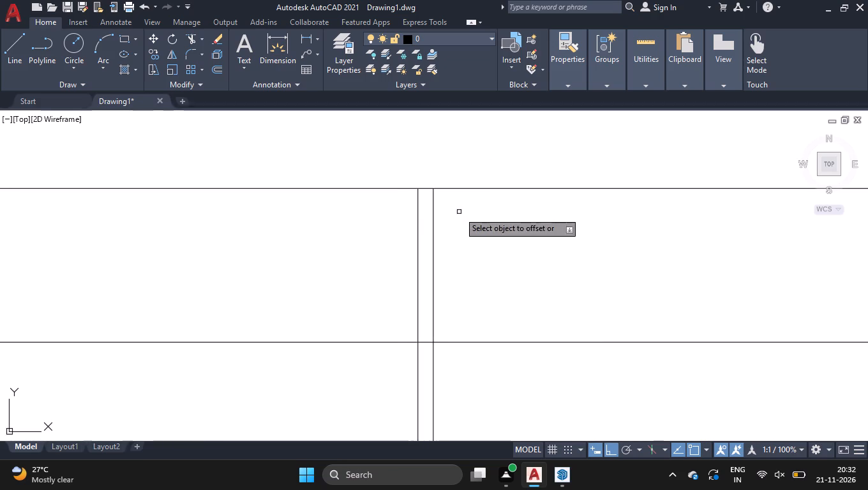
{"action": "left_click", "coordinate": [419, 219]}
{"action": "left_click", "coordinate": [346, 214]}
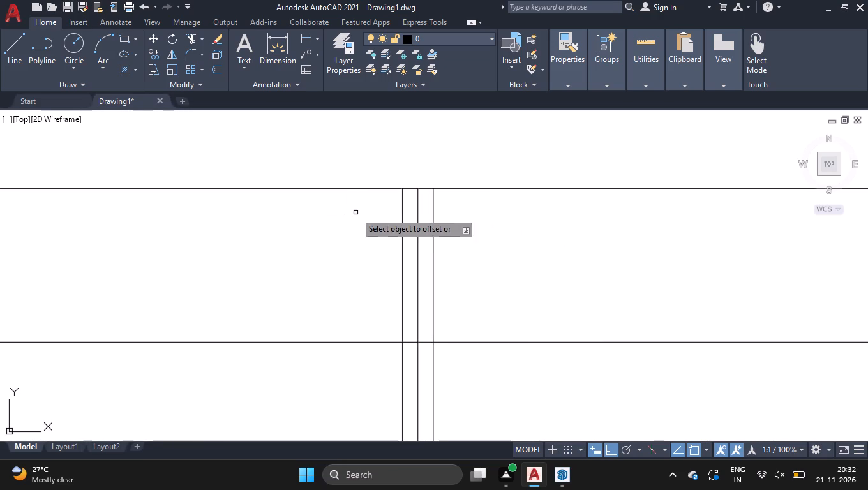
{"action": "key", "text": "space"}
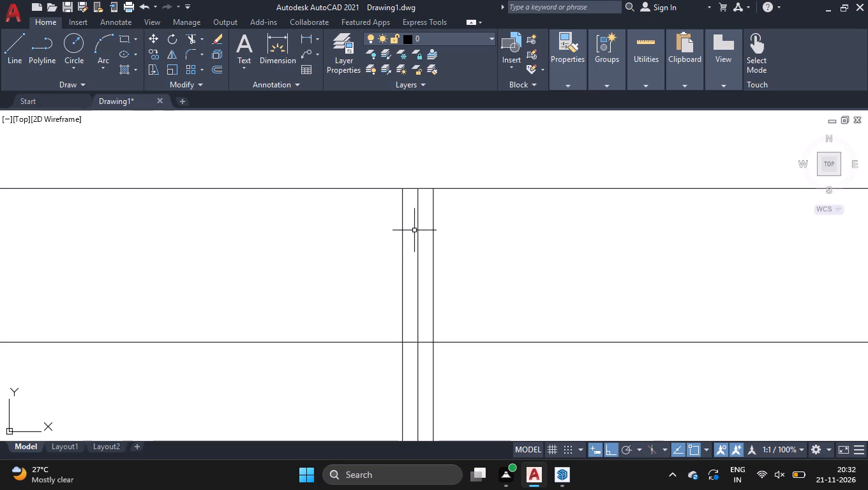
{"action": "left_click", "coordinate": [417, 228]}
{"action": "key", "text": "Delete"}
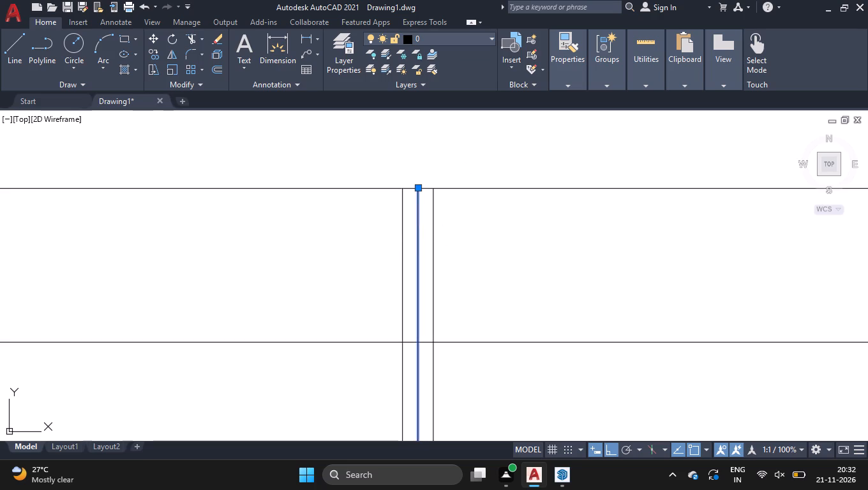
Trim the intermediate tread lines between the two offset stair centre lines, using a fence down the gap.
{"action": "type", "text": "TR"}
{"action": "key", "text": "Return"}
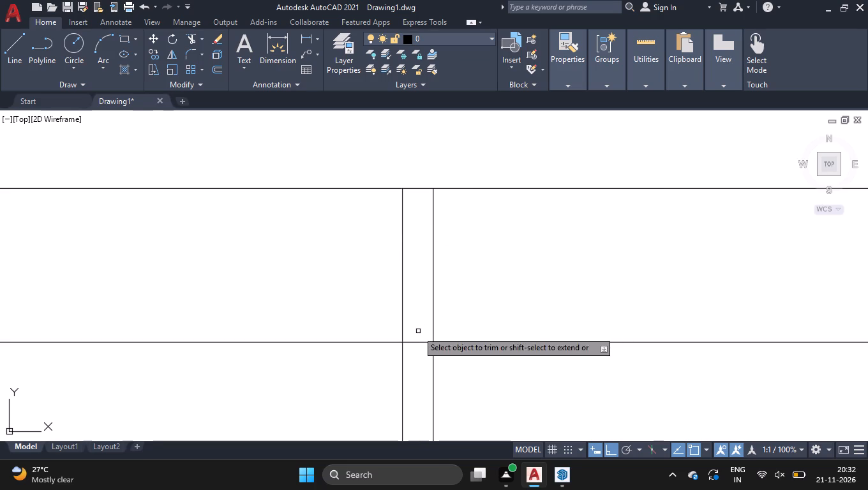
{"action": "left_click", "coordinate": [417, 331]}
{"action": "scroll", "coordinate": [415, 150], "scroll_direction": "down", "scroll_amount": 2}
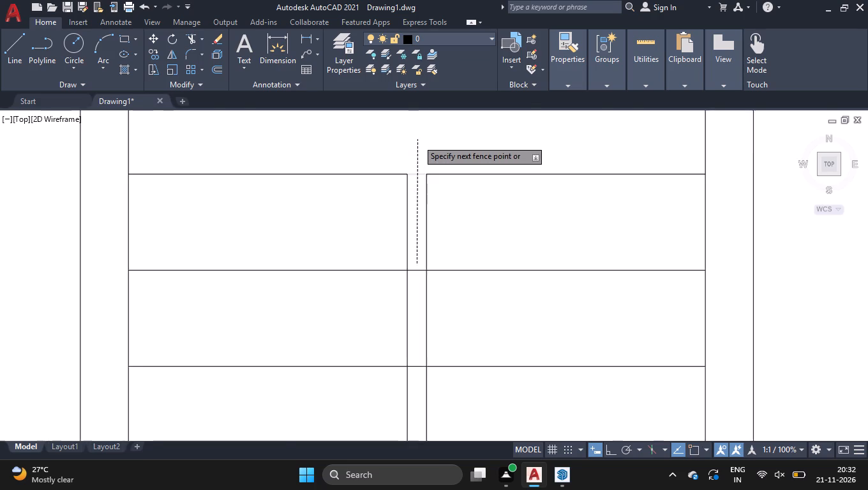
{"action": "scroll", "coordinate": [417, 140], "scroll_direction": "down", "scroll_amount": 2}
{"action": "scroll", "coordinate": [400, 400], "scroll_direction": "up", "scroll_amount": 2}
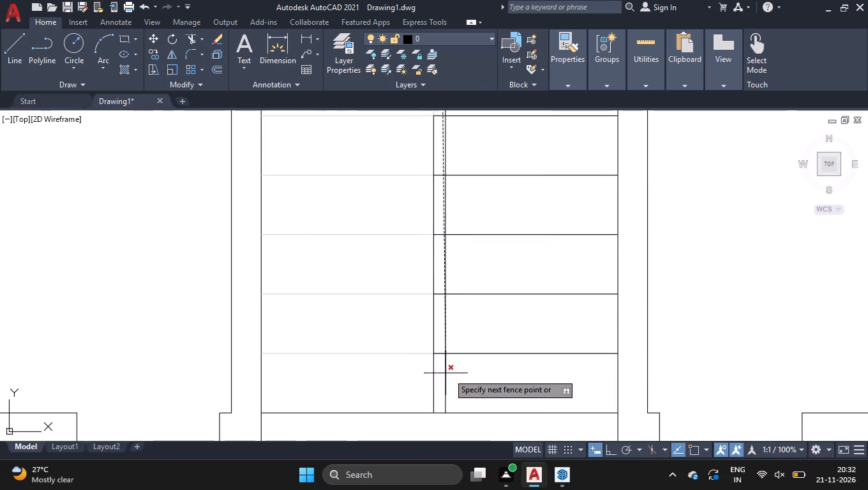
{"action": "left_click", "coordinate": [440, 361]}
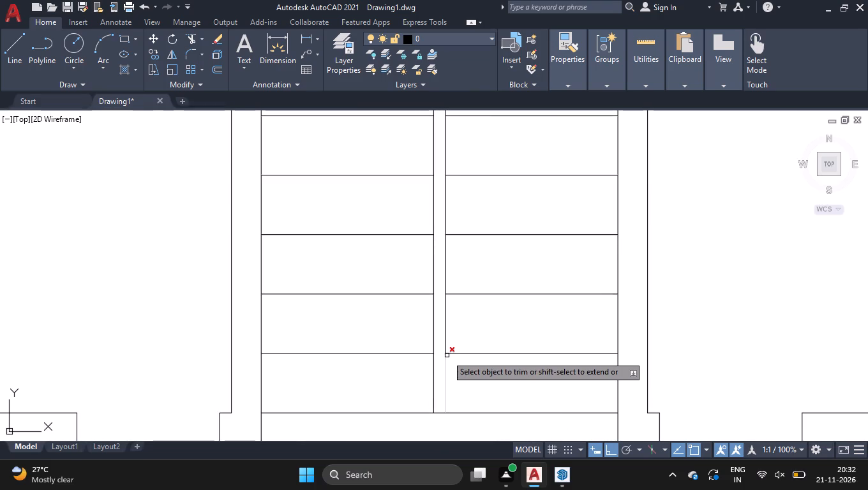
{"action": "key", "text": "space"}
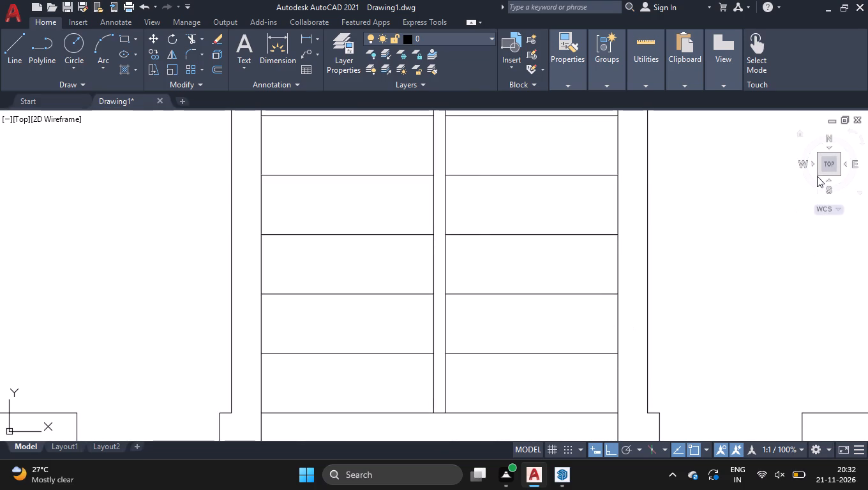
Draw a jamb line across the right middle room's left wall, just below mid-height, and trim the wall below it for an opening.
{"action": "left_click", "coordinate": [827, 167]}
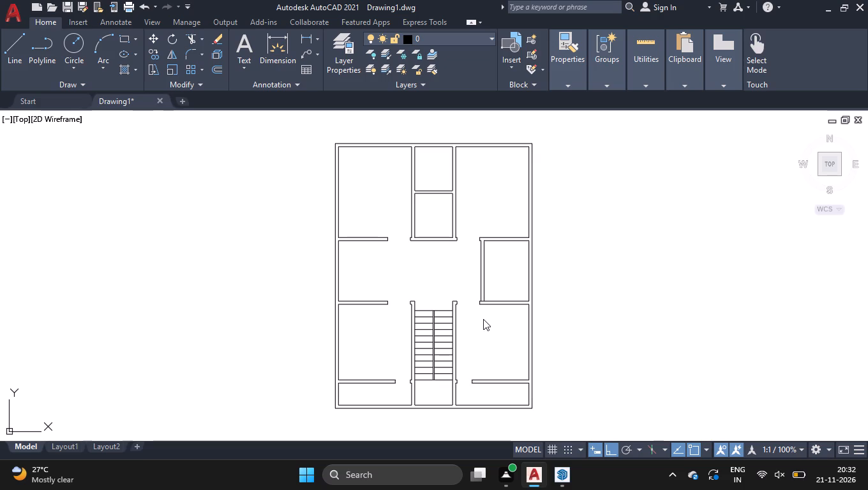
{"action": "scroll", "coordinate": [483, 269], "scroll_direction": "up", "scroll_amount": 3}
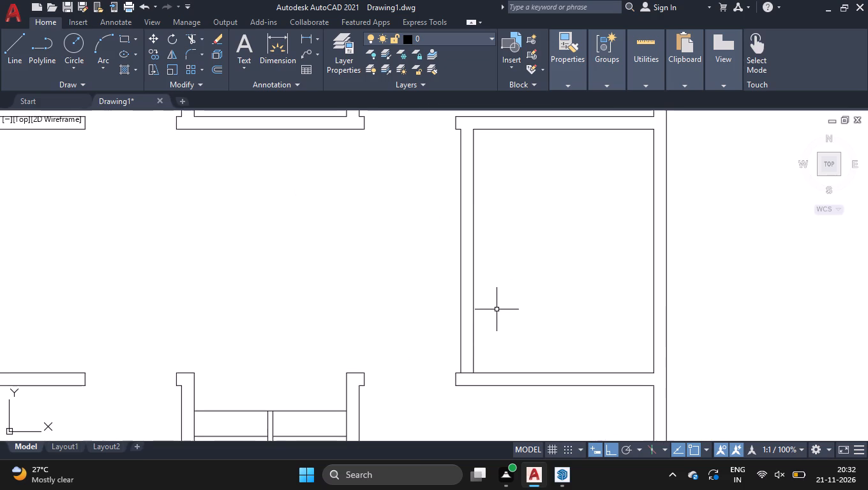
{"action": "key", "text": "l"}
{"action": "key", "text": "Return"}
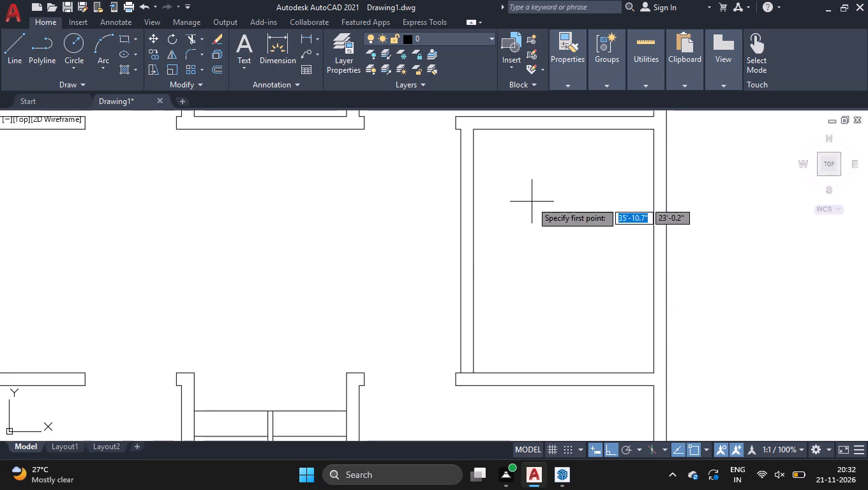
{"action": "left_click", "coordinate": [461, 266]}
{"action": "left_click", "coordinate": [477, 269]}
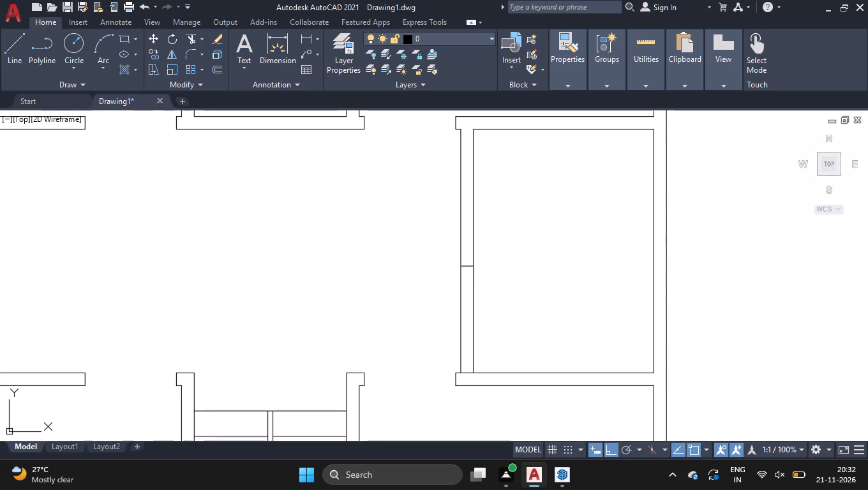
{"action": "key", "text": "space"}
{"action": "type", "text": "TR"}
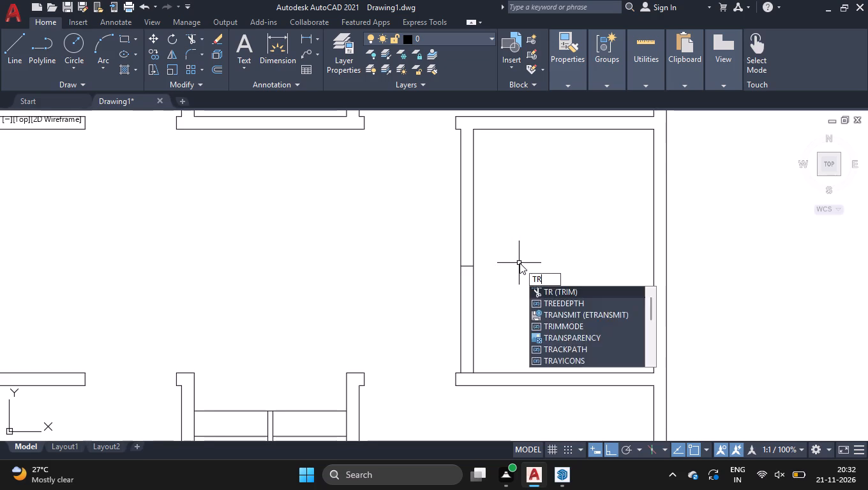
{"action": "key", "text": "Return"}
{"action": "left_click", "coordinate": [520, 263]}
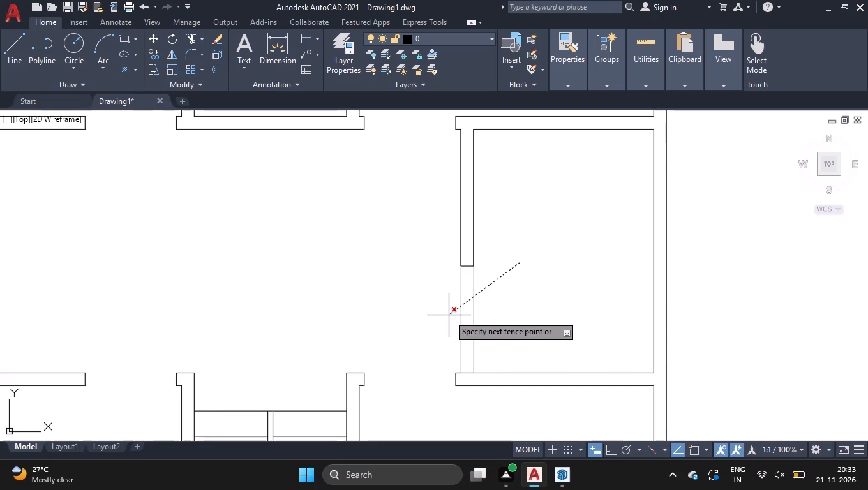
{"action": "left_click", "coordinate": [449, 315]}
{"action": "key", "text": "space"}
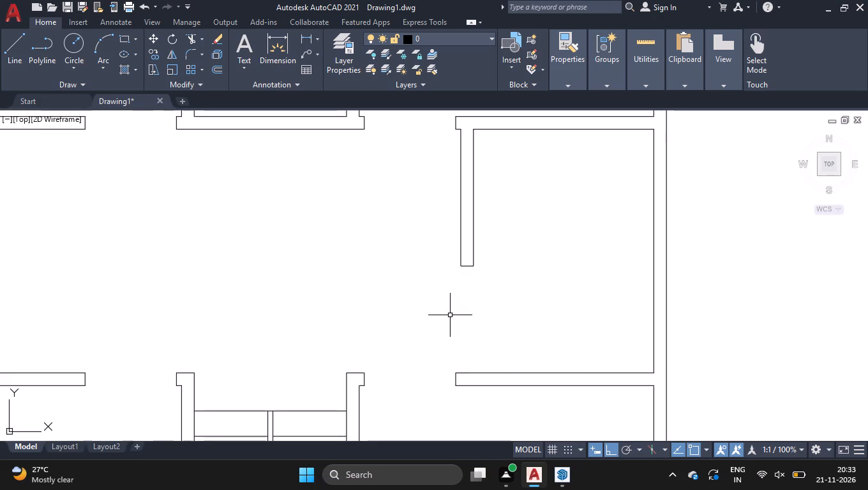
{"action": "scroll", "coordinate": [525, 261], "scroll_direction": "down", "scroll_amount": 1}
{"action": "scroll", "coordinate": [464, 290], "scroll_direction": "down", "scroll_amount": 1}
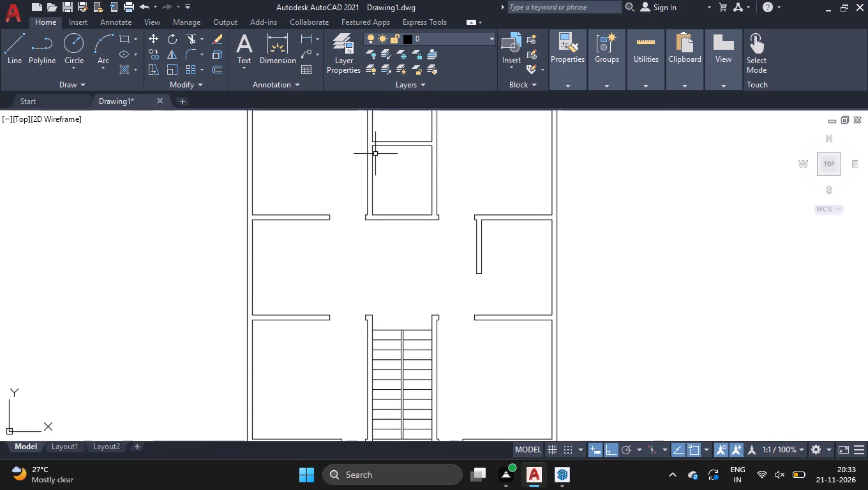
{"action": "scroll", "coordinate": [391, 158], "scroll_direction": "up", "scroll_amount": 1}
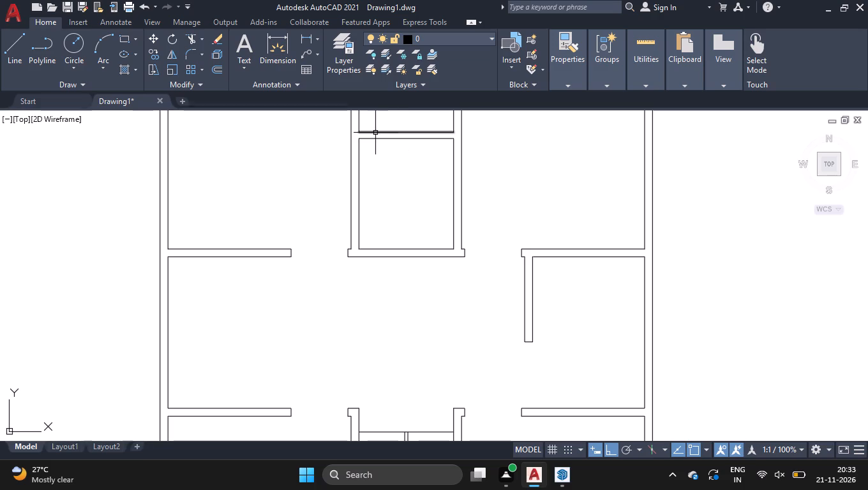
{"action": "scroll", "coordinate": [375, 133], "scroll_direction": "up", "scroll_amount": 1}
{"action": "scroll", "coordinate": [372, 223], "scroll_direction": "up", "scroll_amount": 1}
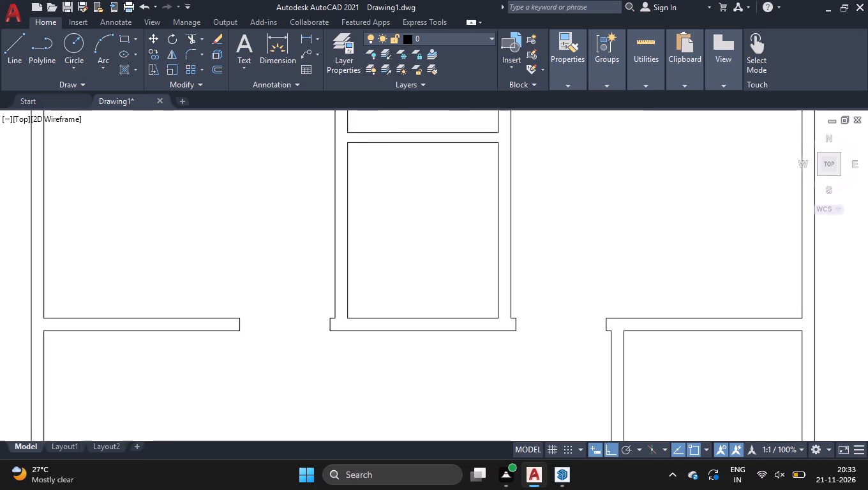
Draw two jamb lines 2'6" apart across the bottom wall of the lower small central room, starting just inside its left corner.
{"action": "scroll", "coordinate": [377, 385], "scroll_direction": "up", "scroll_amount": 1}
{"action": "key", "text": "l"}
{"action": "key", "text": "Return"}
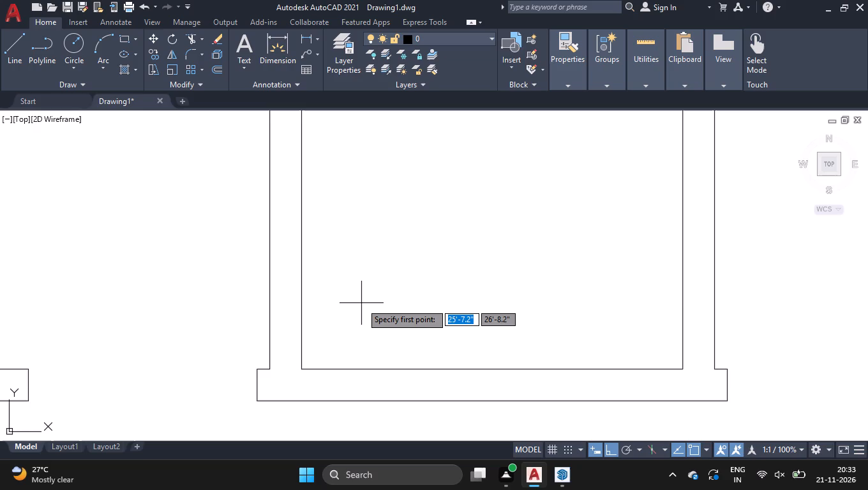
{"action": "left_click", "coordinate": [313, 372]}
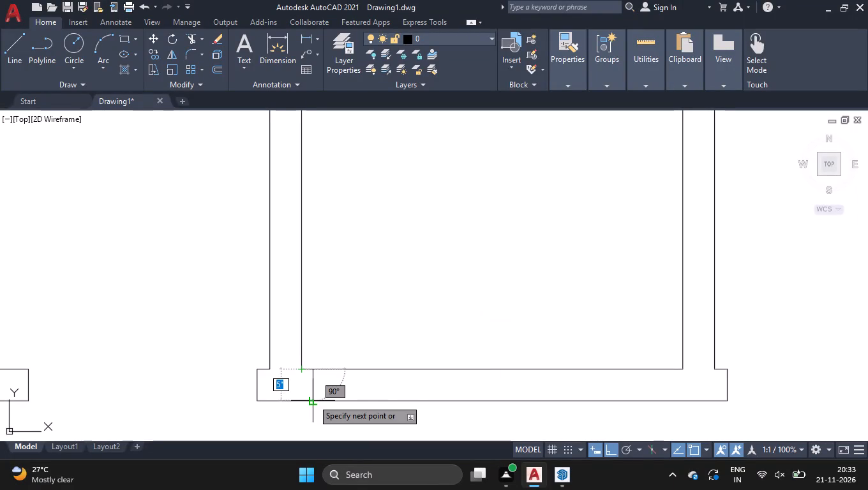
{"action": "left_click", "coordinate": [313, 399]}
{"action": "type", "text": "2'6"}
{"action": "key", "text": "Return"}
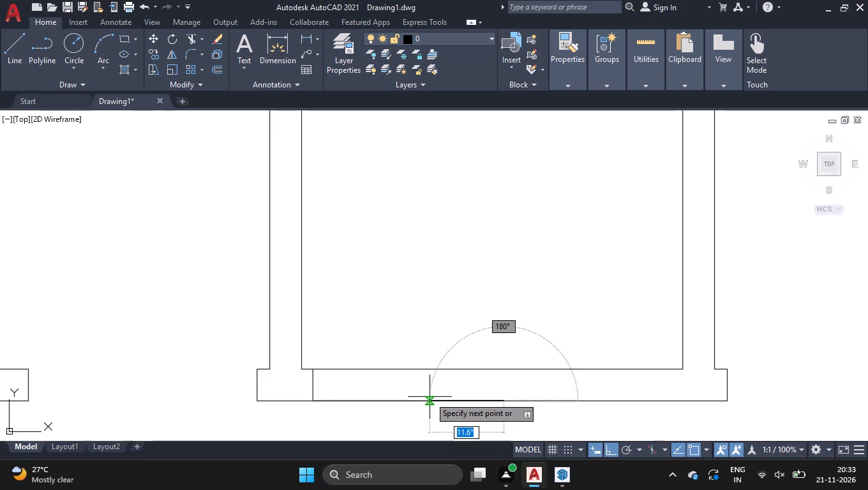
{"action": "left_click", "coordinate": [504, 371]}
{"action": "key", "text": "space"}
Trim the wall lines between the two jambs to open the doorway in the small central room's bottom wall.
{"action": "type", "text": "TR"}
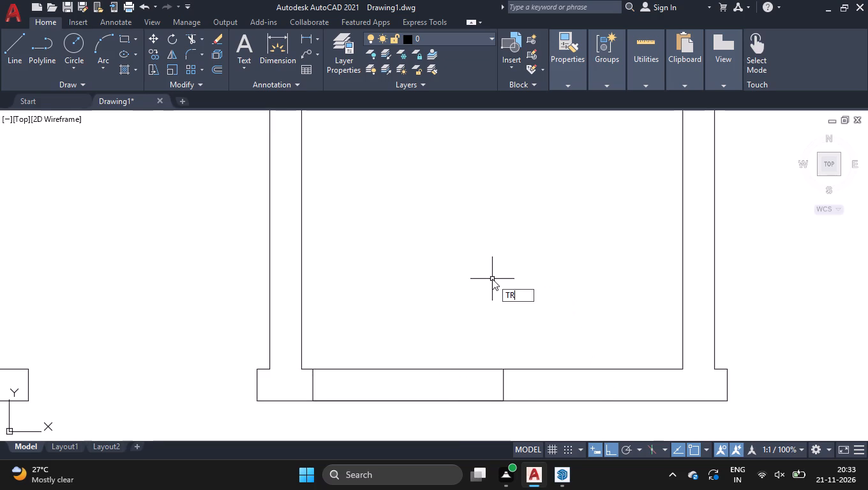
{"action": "key", "text": "Return"}
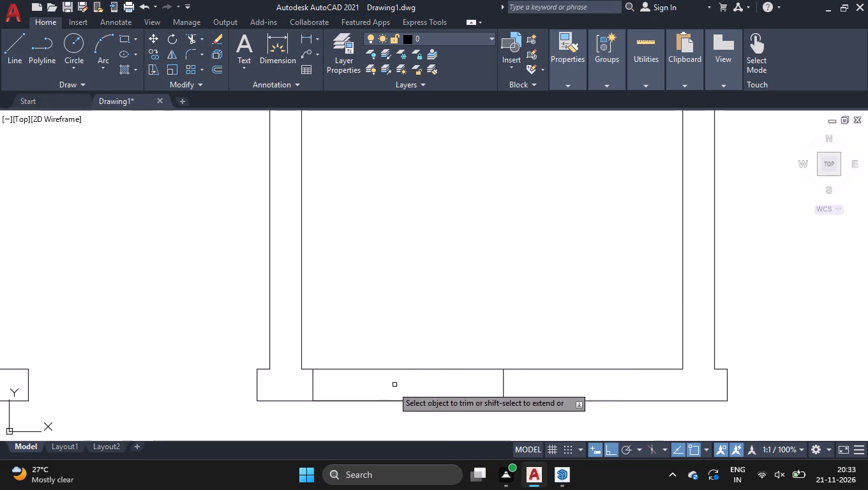
{"action": "left_click", "coordinate": [373, 408]}
{"action": "left_click", "coordinate": [423, 353]}
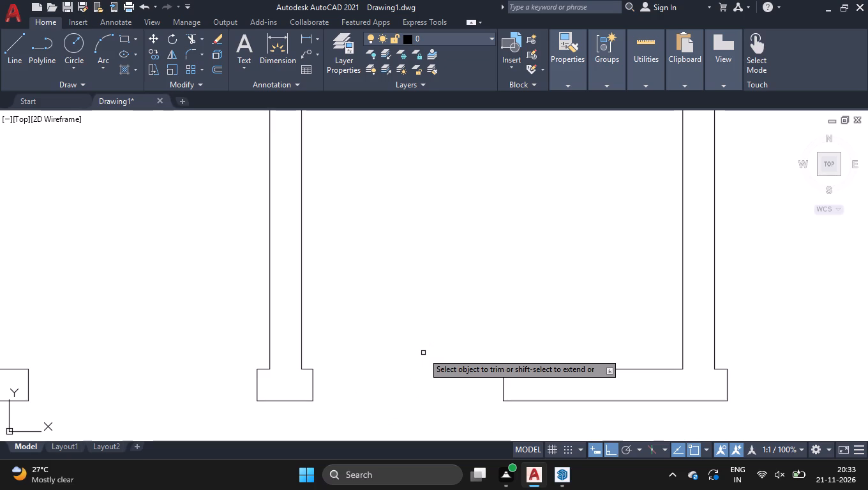
{"action": "key", "text": "space"}
Draw two jamb lines 2'6" apart across the right wall of the upper small central room, starting just above its bottom corner.
{"action": "scroll", "coordinate": [421, 339], "scroll_direction": "down", "scroll_amount": 3}
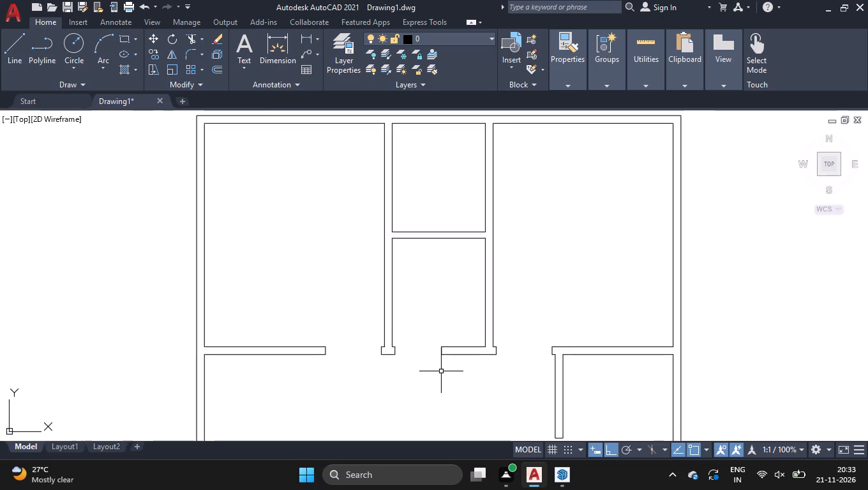
{"action": "scroll", "coordinate": [442, 373], "scroll_direction": "down", "scroll_amount": 1}
{"action": "scroll", "coordinate": [436, 230], "scroll_direction": "up", "scroll_amount": 2}
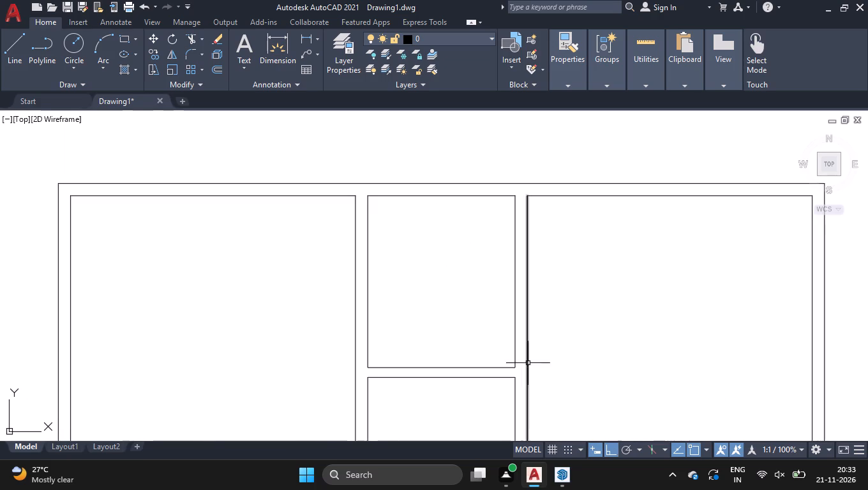
{"action": "scroll", "coordinate": [524, 357], "scroll_direction": "up", "scroll_amount": 1}
{"action": "key", "text": "l"}
{"action": "key", "text": "Return"}
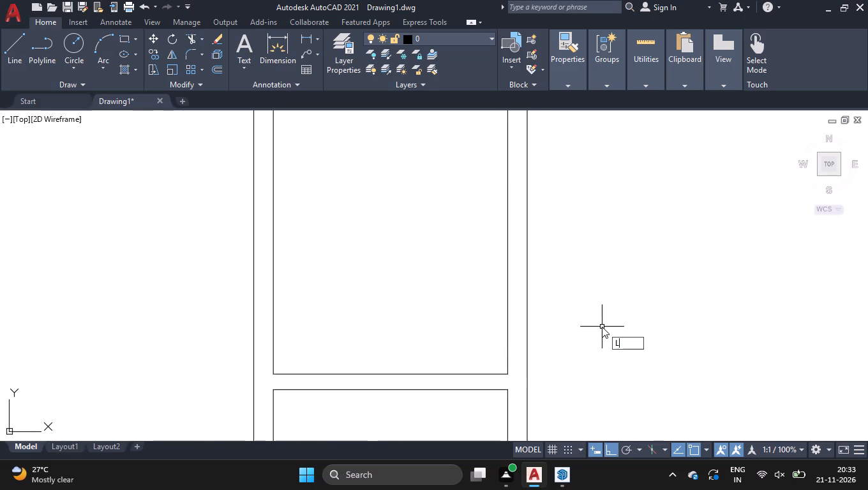
{"action": "left_click", "coordinate": [511, 365]}
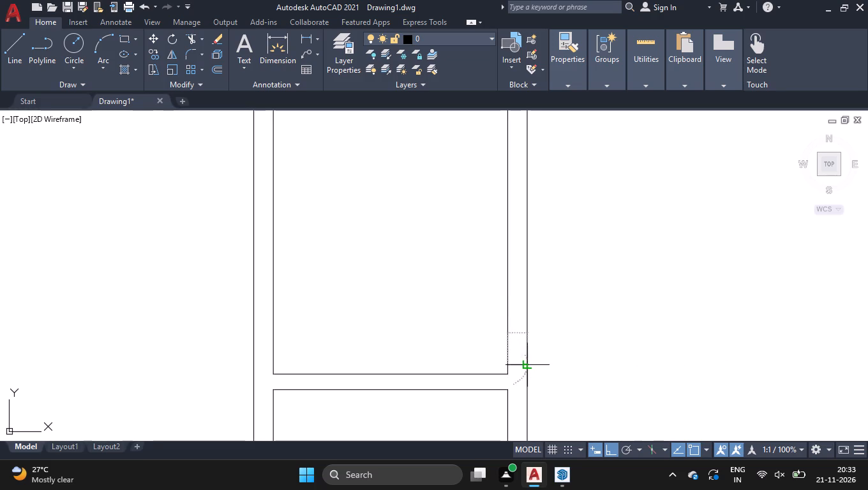
{"action": "left_click", "coordinate": [526, 367]}
{"action": "type", "text": "2'6"}
{"action": "key", "text": "Return"}
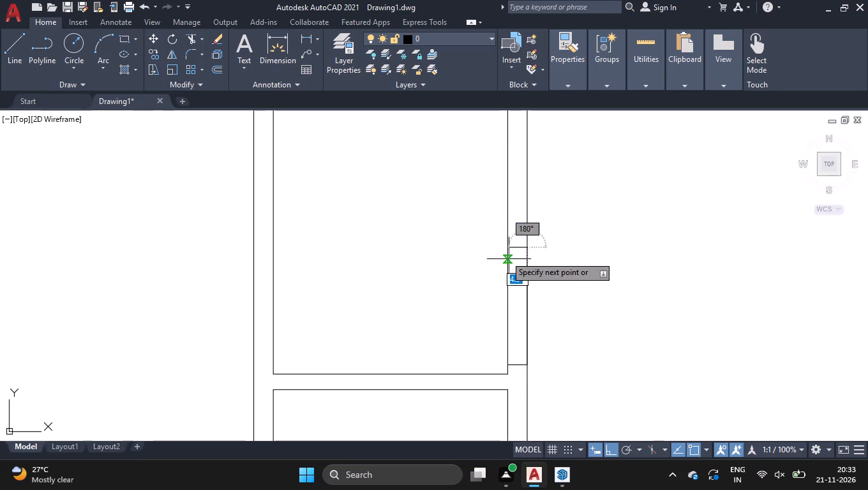
{"action": "left_click", "coordinate": [506, 247]}
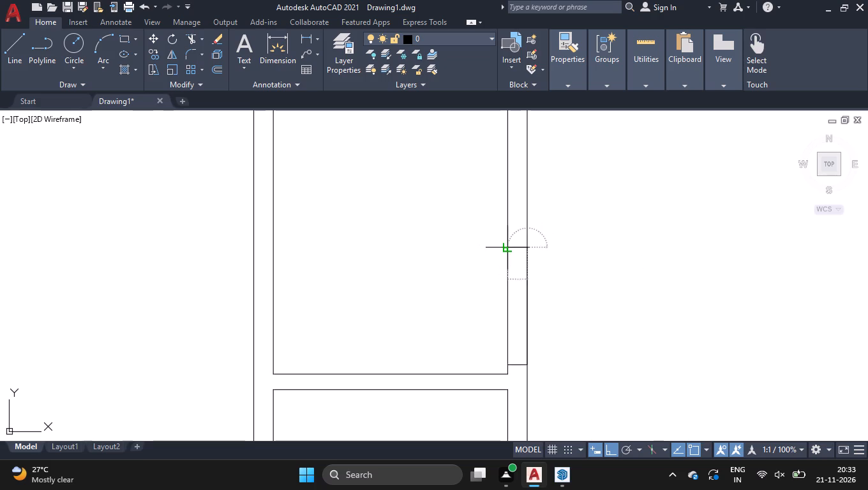
{"action": "key", "text": "space"}
Trim the wall lines between the jambs to open the doorway in the upper small central room's right wall.
{"action": "type", "text": "TR"}
{"action": "key", "text": "Return"}
{"action": "left_click", "coordinate": [446, 290]}
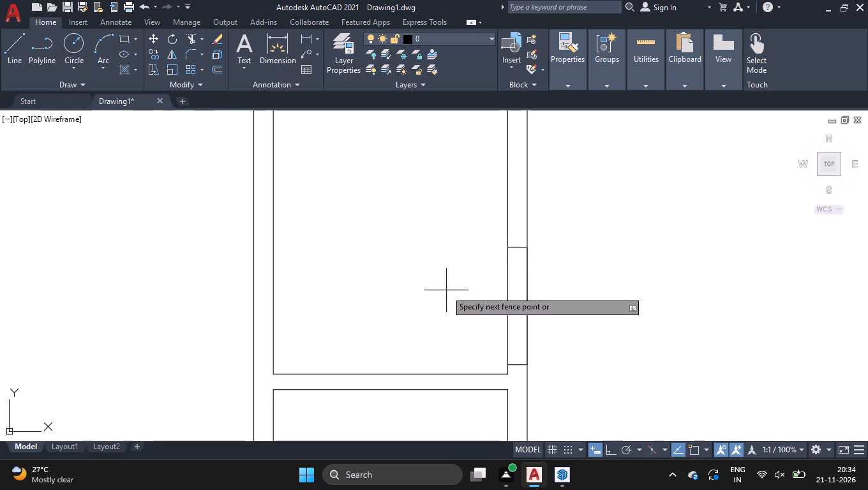
{"action": "left_click", "coordinate": [558, 287]}
{"action": "key", "text": "space"}
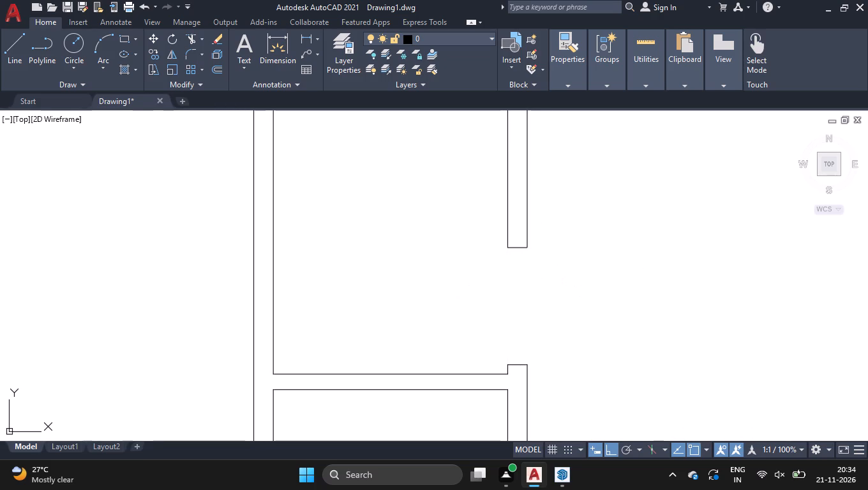
Select the entire floor plan, including the walls and staircase.
{"action": "left_click", "coordinate": [826, 165]}
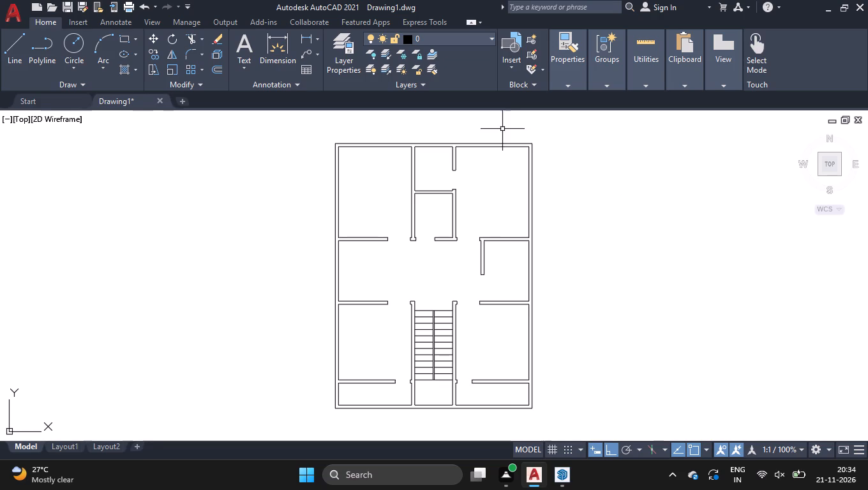
{"action": "left_click", "coordinate": [536, 140]}
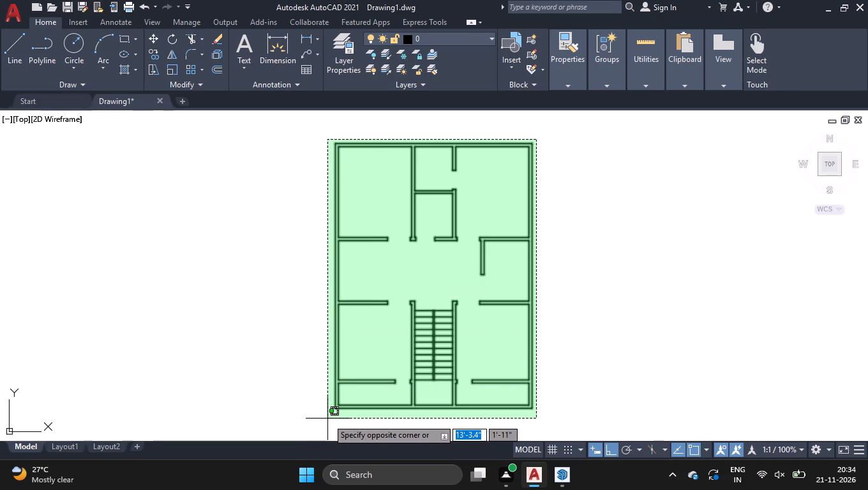
{"action": "left_click", "coordinate": [329, 417]}
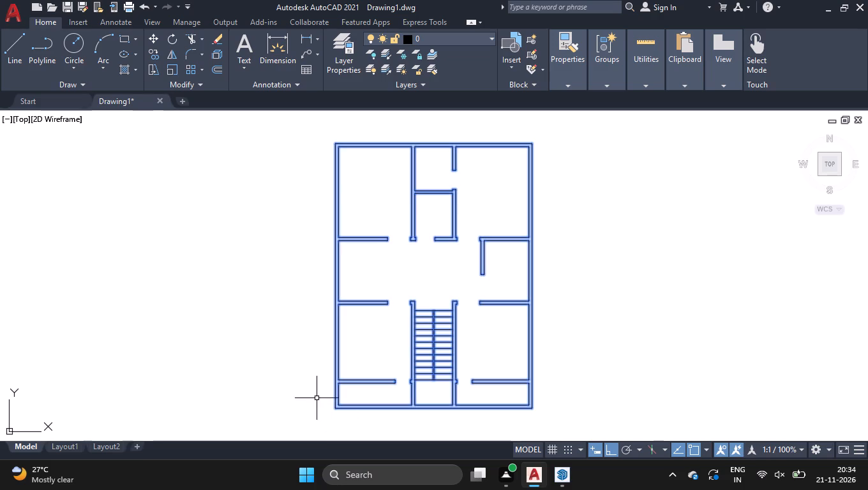
{"action": "right_click", "coordinate": [262, 272]}
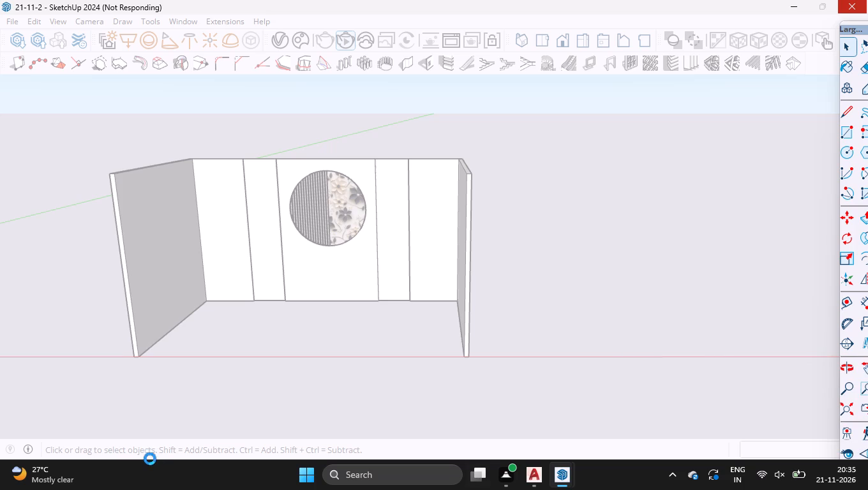
Switch back to the AutoCAD drawing from SketchUp.
{"action": "left_click", "coordinate": [529, 470]}
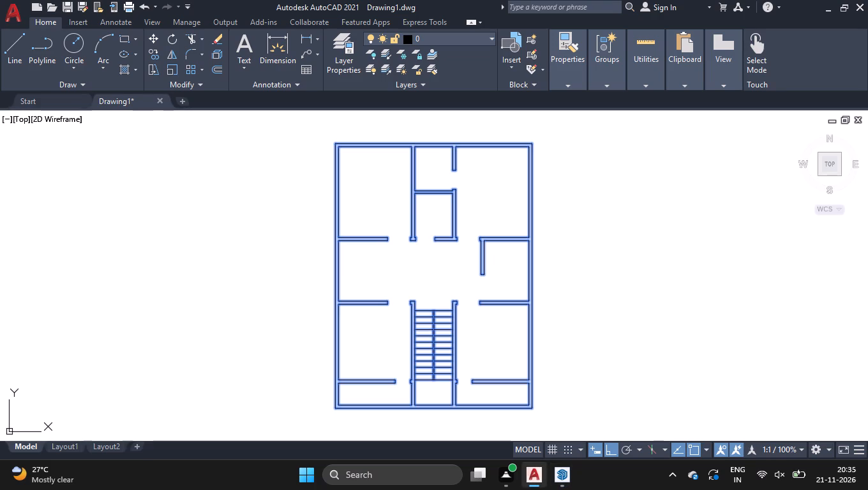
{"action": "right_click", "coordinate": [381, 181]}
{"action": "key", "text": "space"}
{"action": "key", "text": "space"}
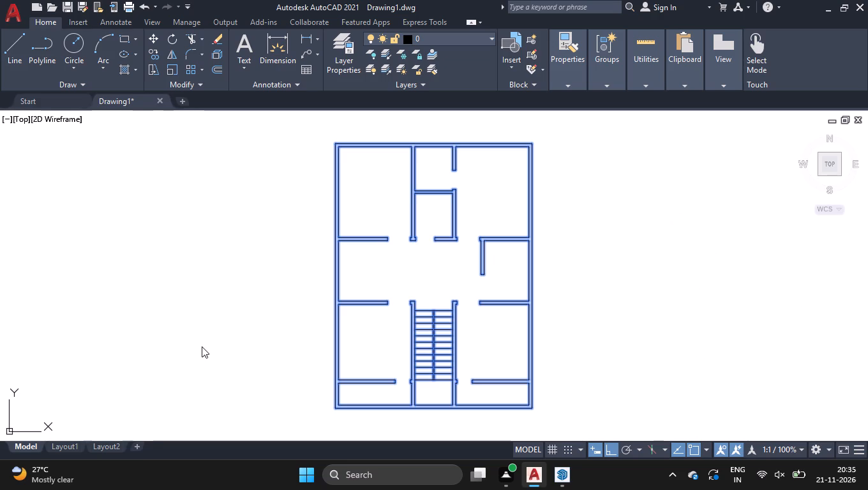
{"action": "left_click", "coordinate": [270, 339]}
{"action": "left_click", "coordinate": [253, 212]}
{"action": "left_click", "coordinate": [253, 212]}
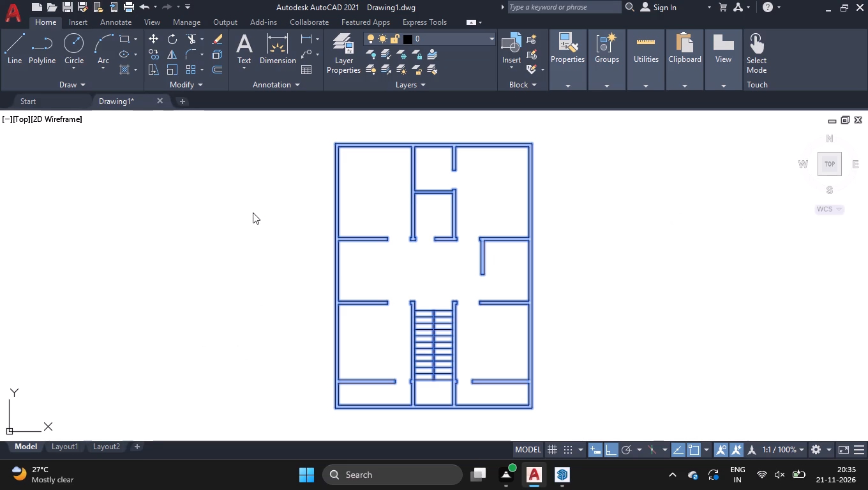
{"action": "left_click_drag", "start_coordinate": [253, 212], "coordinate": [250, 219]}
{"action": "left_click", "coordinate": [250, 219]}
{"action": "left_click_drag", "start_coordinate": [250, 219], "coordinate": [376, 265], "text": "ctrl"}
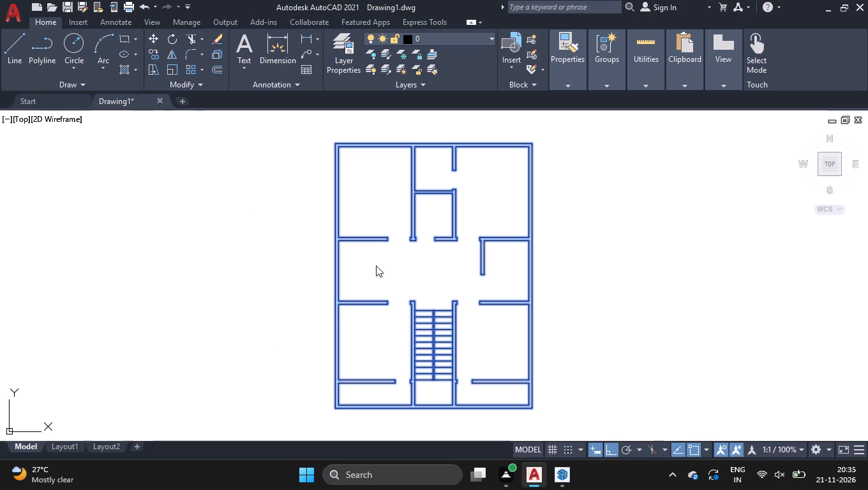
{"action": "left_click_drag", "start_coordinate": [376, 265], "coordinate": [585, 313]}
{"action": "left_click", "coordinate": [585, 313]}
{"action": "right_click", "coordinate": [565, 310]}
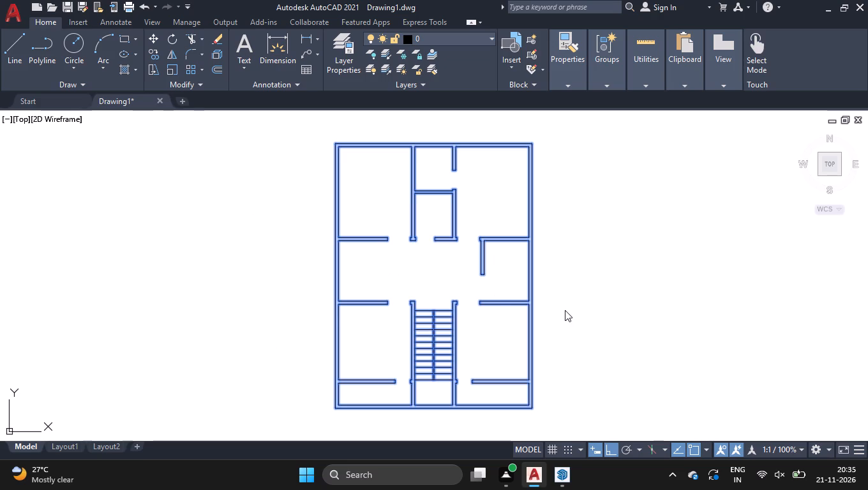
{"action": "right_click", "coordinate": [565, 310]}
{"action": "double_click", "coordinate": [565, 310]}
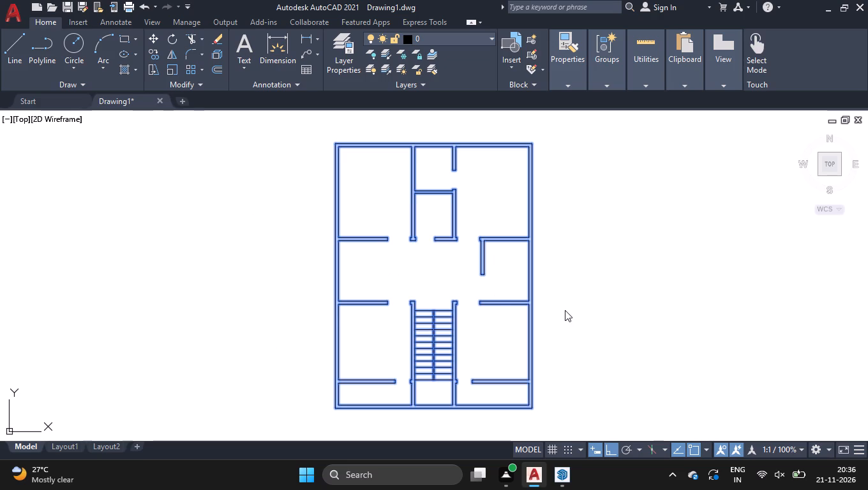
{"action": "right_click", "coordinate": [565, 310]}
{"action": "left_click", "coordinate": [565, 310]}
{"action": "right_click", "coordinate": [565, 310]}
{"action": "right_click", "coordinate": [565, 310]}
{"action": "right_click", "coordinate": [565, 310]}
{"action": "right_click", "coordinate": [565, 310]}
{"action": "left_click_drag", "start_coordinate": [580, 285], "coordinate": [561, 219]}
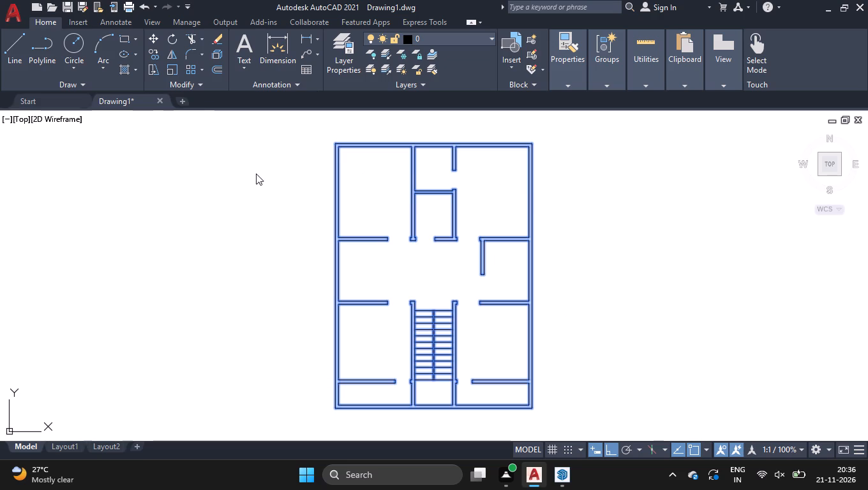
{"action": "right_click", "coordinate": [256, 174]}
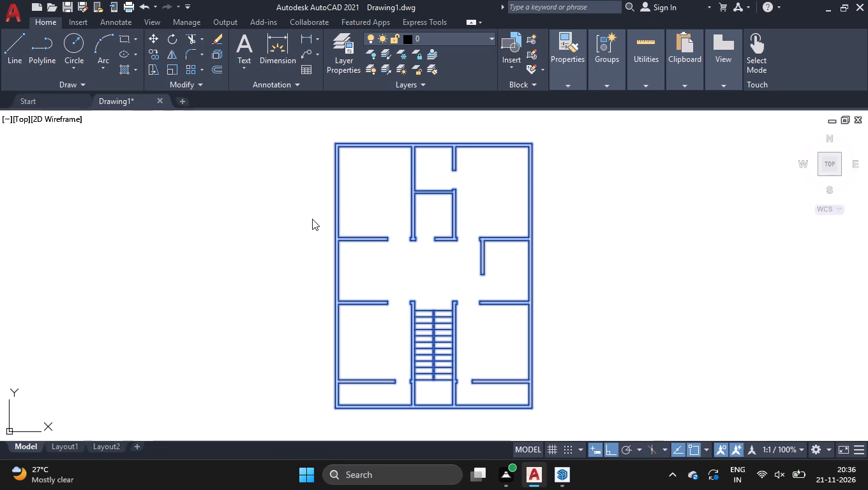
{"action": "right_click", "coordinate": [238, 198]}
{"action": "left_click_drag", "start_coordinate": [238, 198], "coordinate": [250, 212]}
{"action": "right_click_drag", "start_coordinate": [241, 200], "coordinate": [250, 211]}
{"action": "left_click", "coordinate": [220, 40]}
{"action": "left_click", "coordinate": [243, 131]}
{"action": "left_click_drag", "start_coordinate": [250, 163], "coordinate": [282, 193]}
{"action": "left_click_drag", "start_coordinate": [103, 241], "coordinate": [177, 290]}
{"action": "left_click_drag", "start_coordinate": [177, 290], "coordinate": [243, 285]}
Switch to the open SketchUp windows.
{"action": "left_click", "coordinate": [554, 473]}
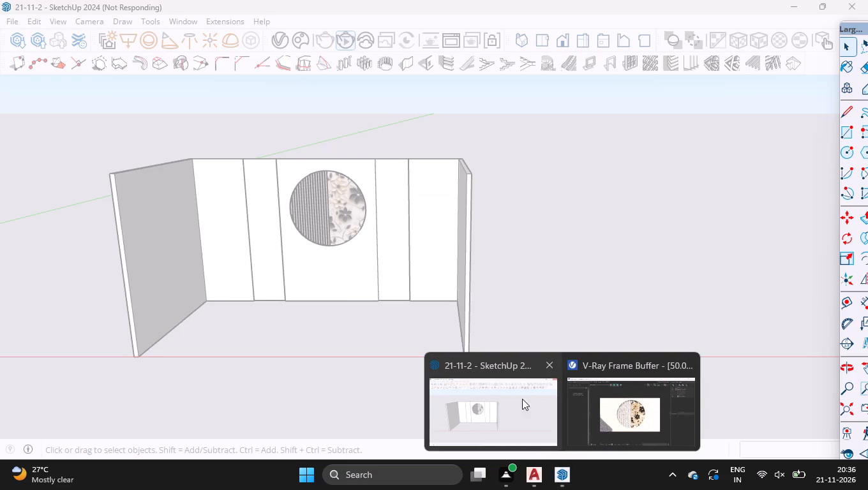
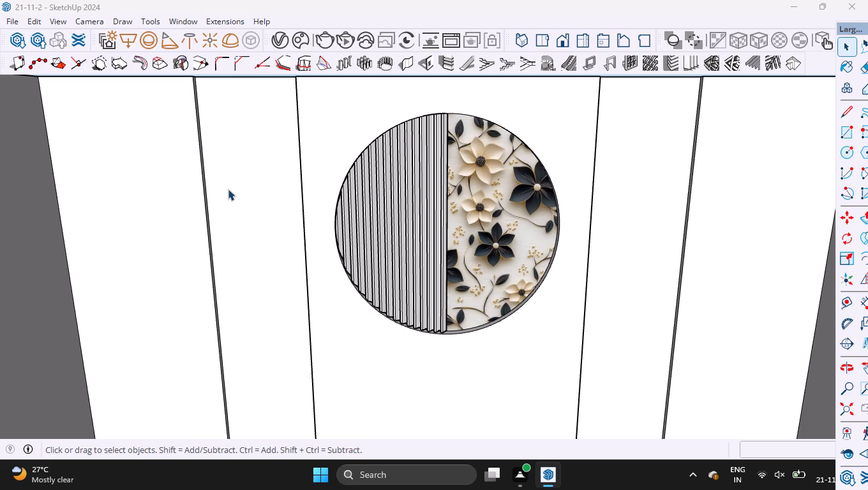
Ignore the notice about extension updates.
{"action": "scroll", "coordinate": [225, 186], "scroll_direction": "down", "scroll_amount": 3, "text": "ctrl"}
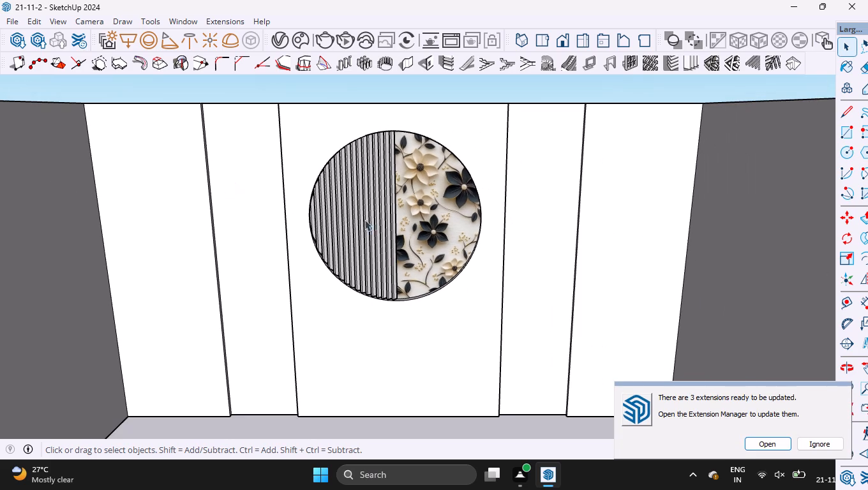
{"action": "left_click", "coordinate": [813, 445]}
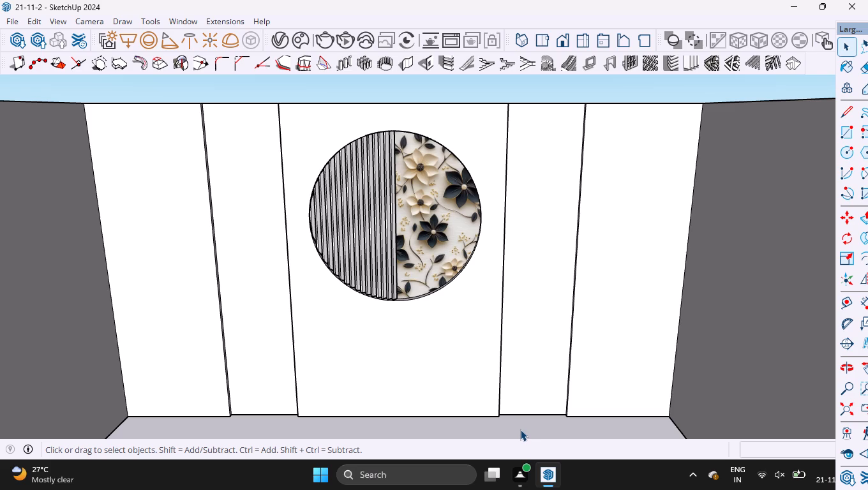
Check the scene's materials and lights in the V-Ray Asset Editor, then close it.
{"action": "left_click_drag", "start_coordinate": [521, 431], "coordinate": [516, 394]}
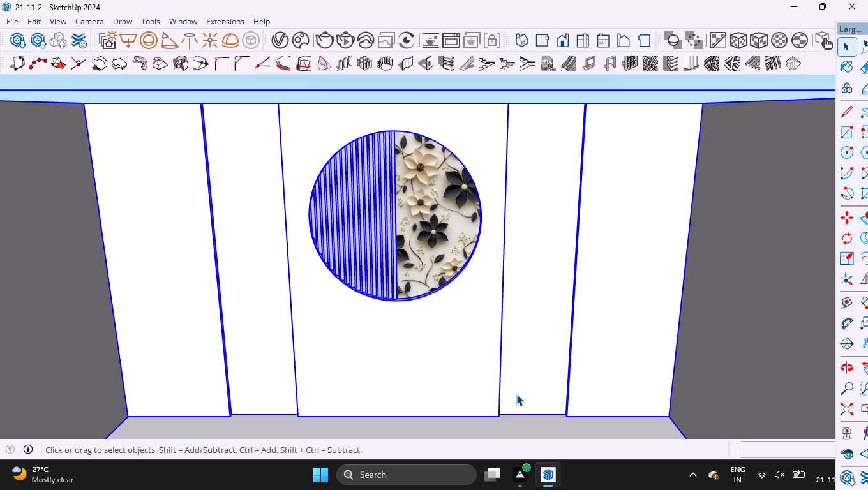
{"action": "left_click", "coordinate": [503, 425]}
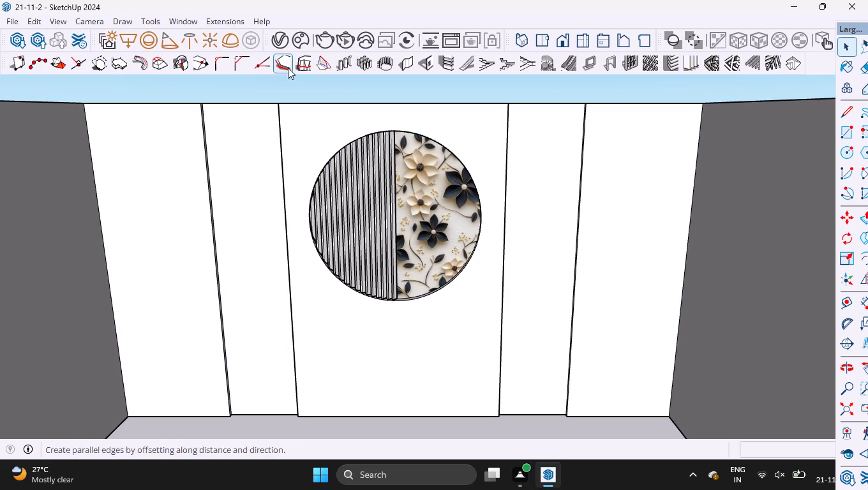
{"action": "left_click", "coordinate": [276, 43]}
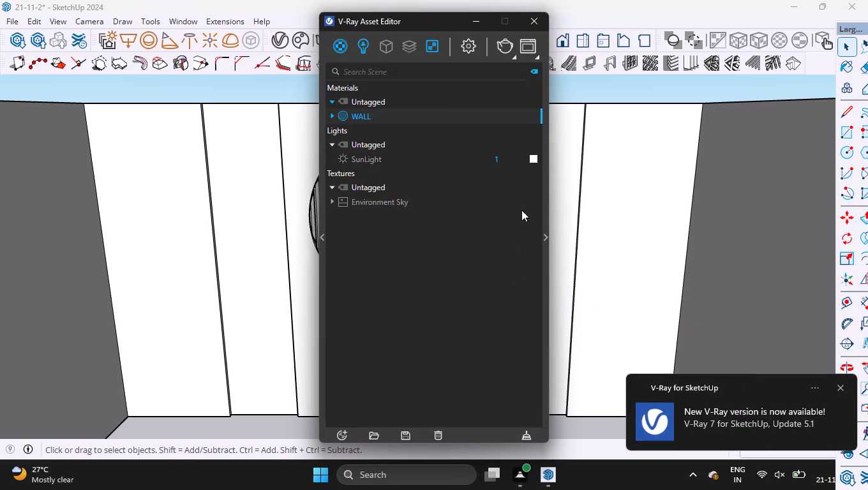
{"action": "left_click", "coordinate": [523, 20]}
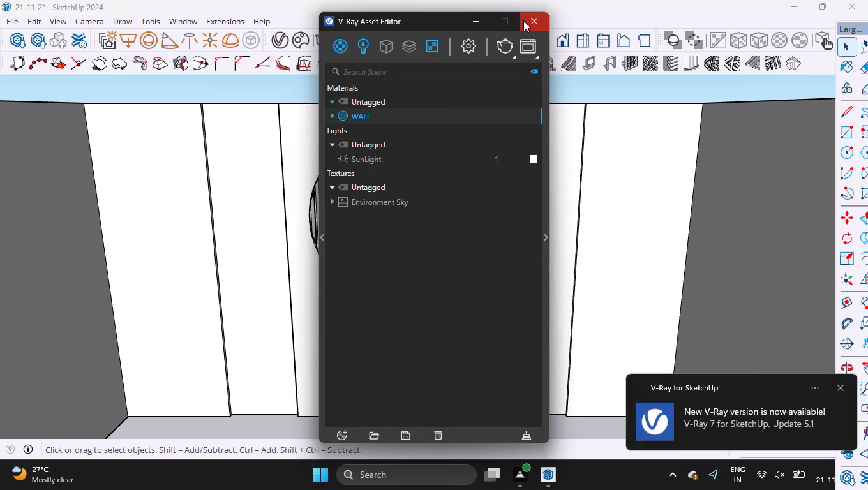
Make a group from the thin ring face and its edges around the round wall panel.
{"action": "scroll", "coordinate": [363, 277], "scroll_direction": "up", "scroll_amount": 9, "text": "ctrl"}
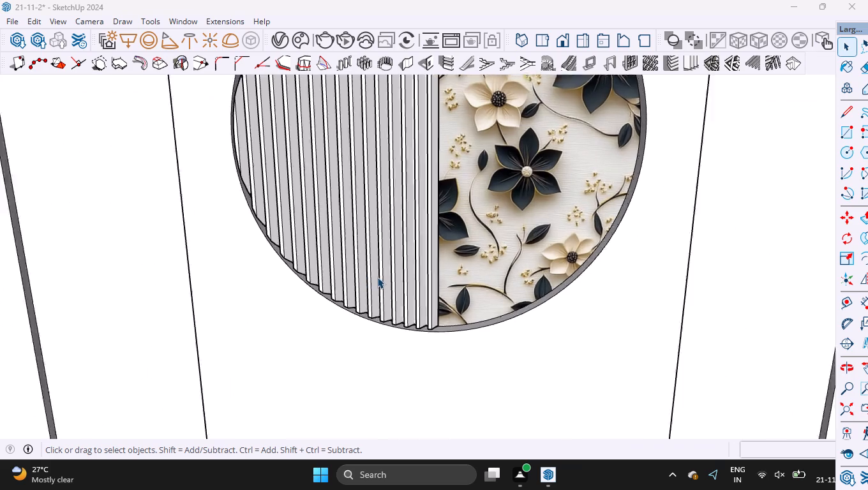
{"action": "scroll", "coordinate": [377, 277], "scroll_direction": "up", "scroll_amount": 5, "text": "ctrl"}
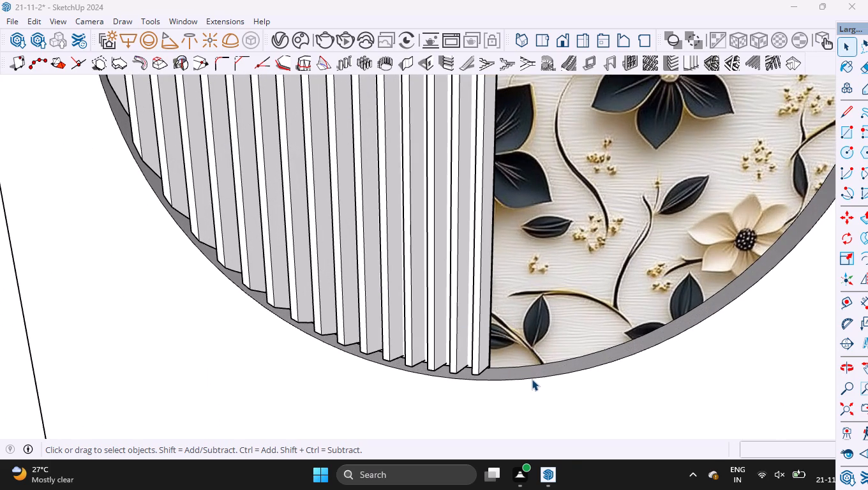
{"action": "double_click", "coordinate": [532, 379]}
{"action": "left_click", "coordinate": [534, 373]}
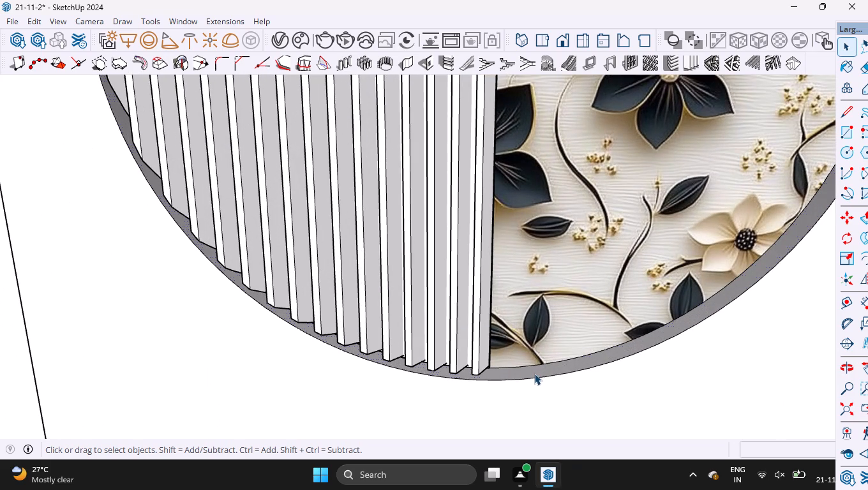
{"action": "double_click", "coordinate": [534, 373]}
{"action": "right_click", "coordinate": [534, 373]}
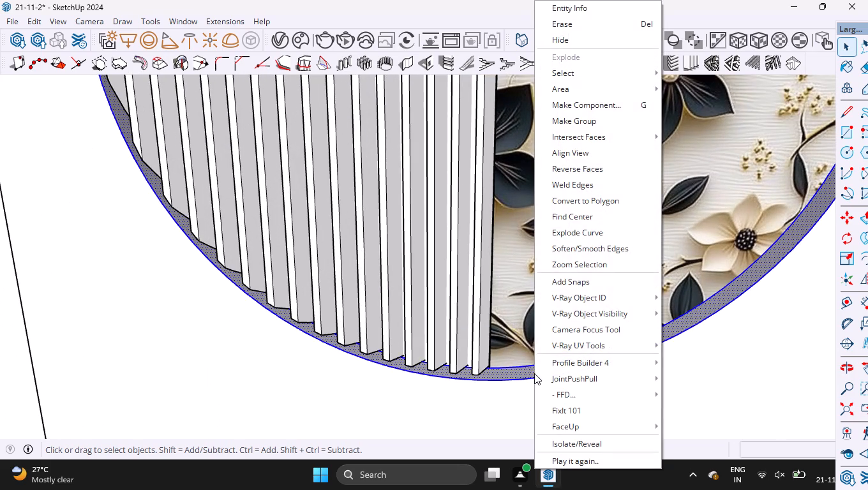
{"action": "left_click", "coordinate": [578, 125]}
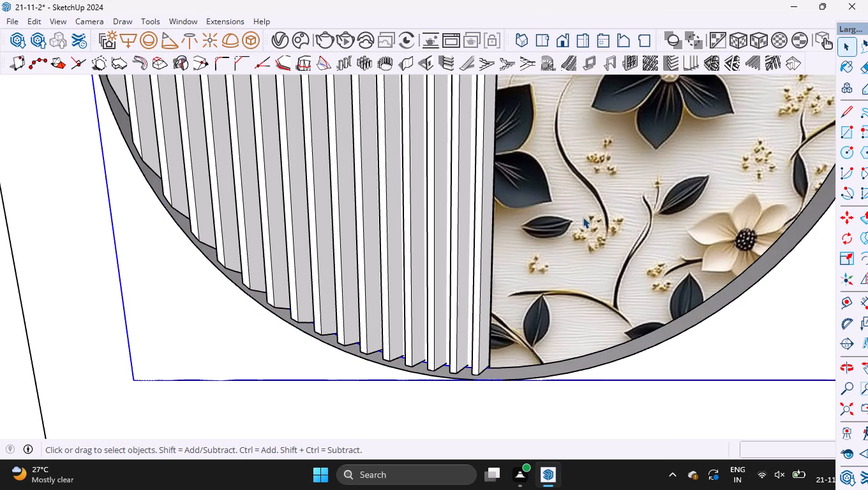
Convert the grouped ring around the round wall panel into a V-Ray Mesh Light and deselect it.
{"action": "left_click", "coordinate": [252, 48]}
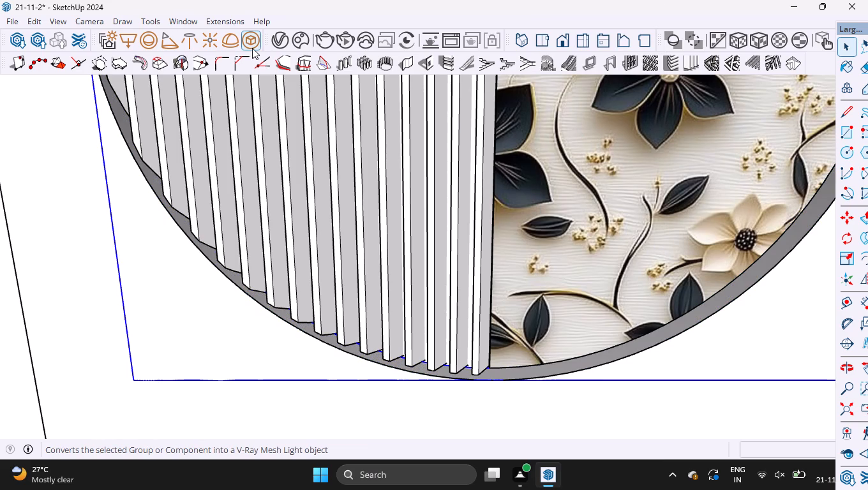
{"action": "scroll", "coordinate": [252, 48], "scroll_direction": "down", "scroll_amount": 13, "text": "ctrl"}
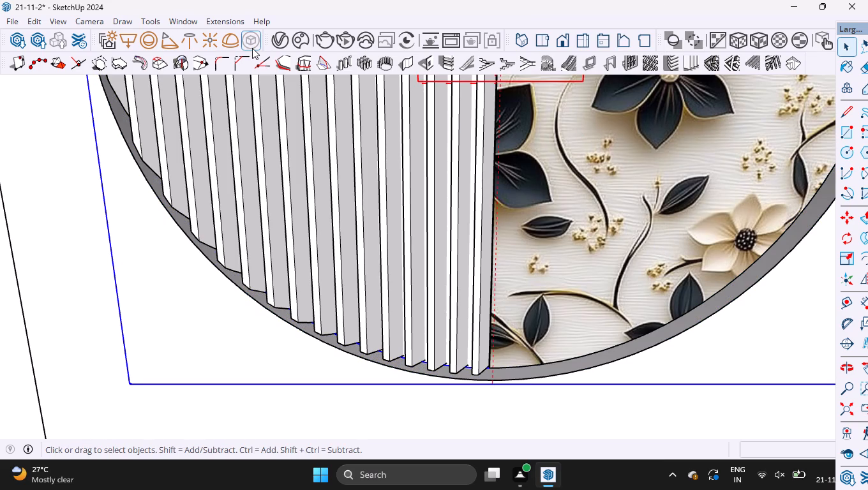
{"action": "scroll", "coordinate": [659, 424], "scroll_direction": "down", "scroll_amount": 5, "text": "ctrl"}
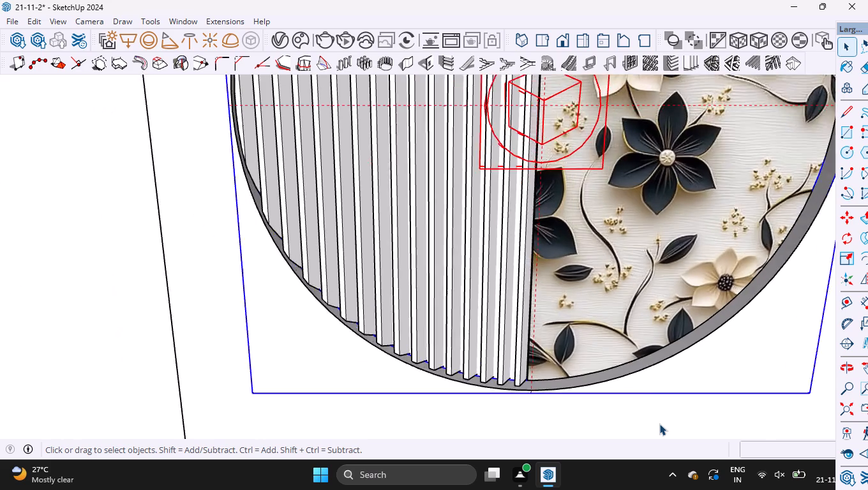
{"action": "scroll", "coordinate": [659, 424], "scroll_direction": "down", "scroll_amount": 7, "text": "ctrl"}
{"action": "scroll", "coordinate": [403, 258], "scroll_direction": "down", "scroll_amount": 4, "text": "ctrl"}
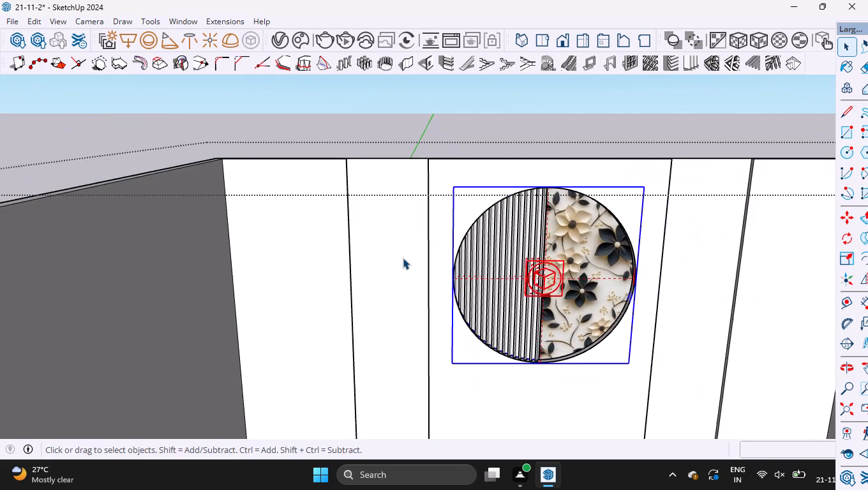
{"action": "scroll", "coordinate": [403, 258], "scroll_direction": "down", "scroll_amount": 6, "text": "ctrl"}
{"action": "left_click", "coordinate": [366, 132]}
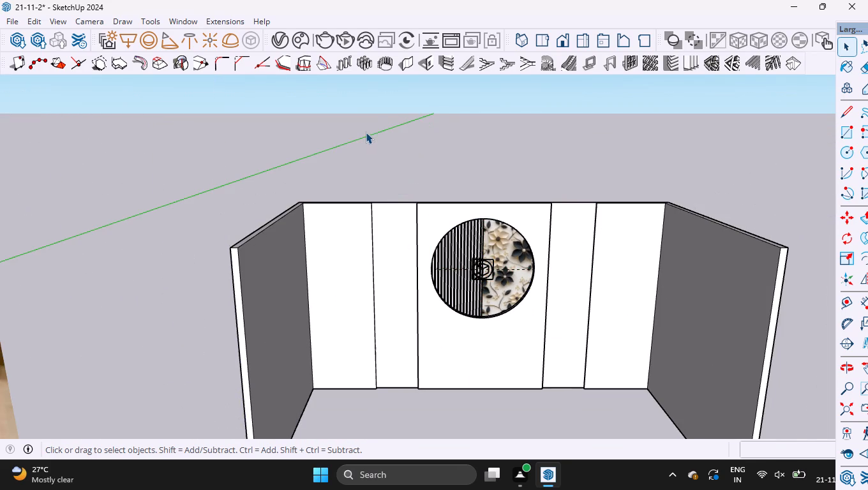
Run a V-Ray interactive render of the back wall with the round panel, then minimize the frame buffer.
{"action": "scroll", "coordinate": [218, 107], "scroll_direction": "down", "scroll_amount": 2, "text": "ctrl"}
{"action": "scroll", "coordinate": [218, 107], "scroll_direction": "left", "scroll_amount": 4}
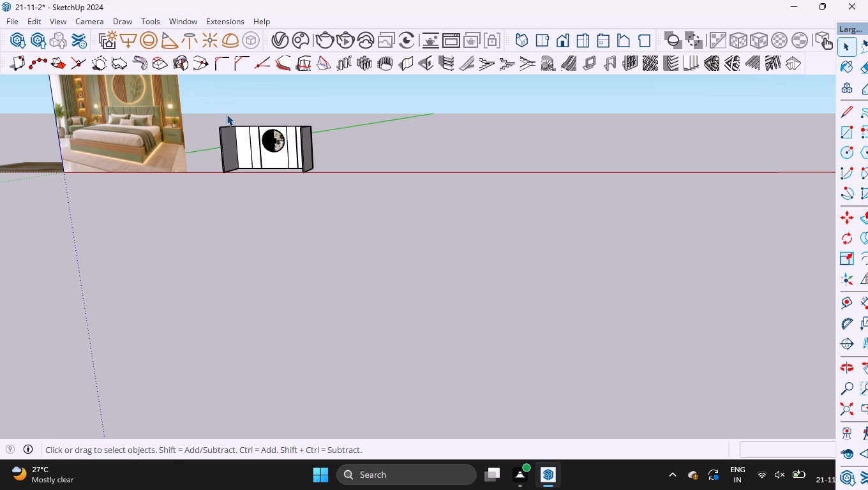
{"action": "scroll", "coordinate": [227, 114], "scroll_direction": "up", "scroll_amount": 3, "text": "ctrl"}
{"action": "scroll", "coordinate": [214, 93], "scroll_direction": "right", "scroll_amount": 1}
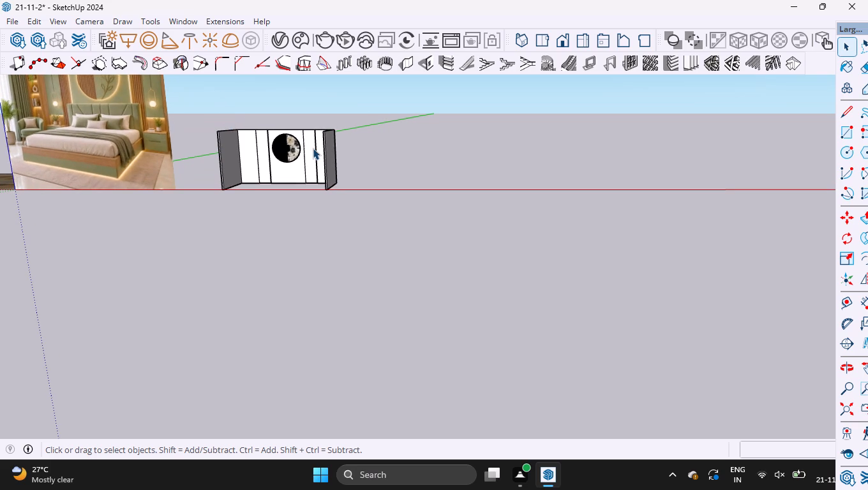
{"action": "scroll", "coordinate": [258, 122], "scroll_direction": "right", "scroll_amount": 1}
{"action": "scroll", "coordinate": [260, 127], "scroll_direction": "up", "scroll_amount": 3, "text": "ctrl"}
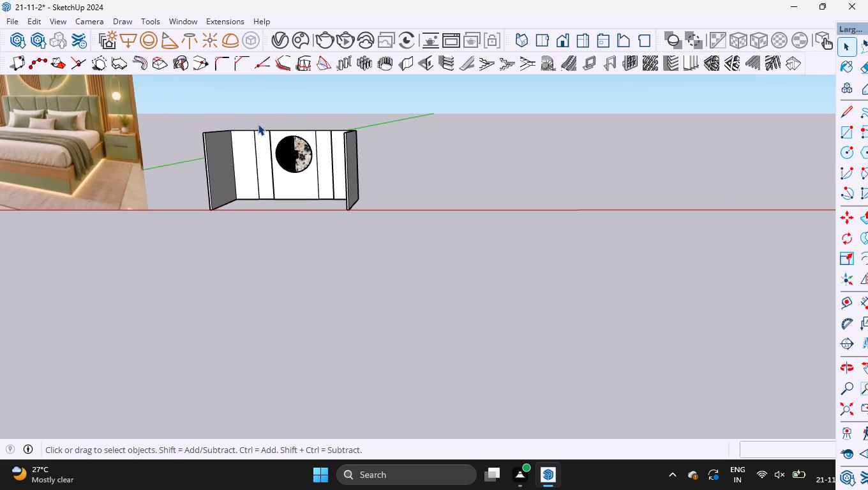
{"action": "scroll", "coordinate": [258, 124], "scroll_direction": "up", "scroll_amount": 7, "text": "ctrl"}
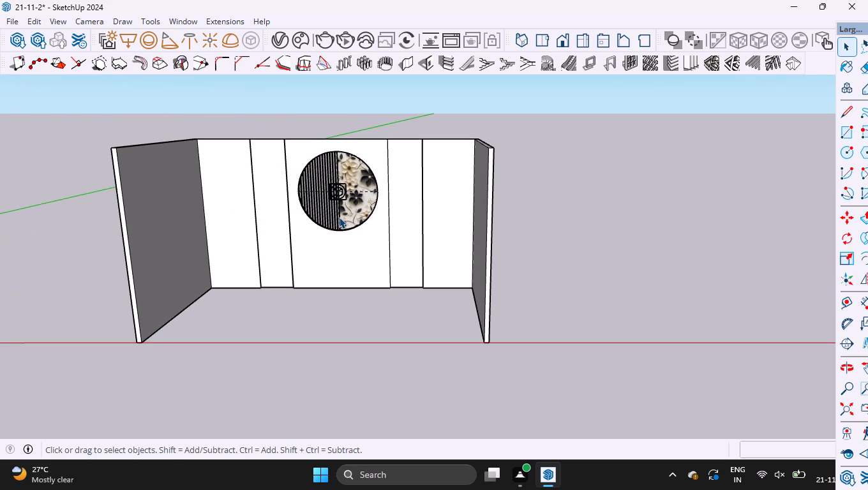
{"action": "scroll", "coordinate": [337, 216], "scroll_direction": "up", "scroll_amount": 4, "text": "ctrl"}
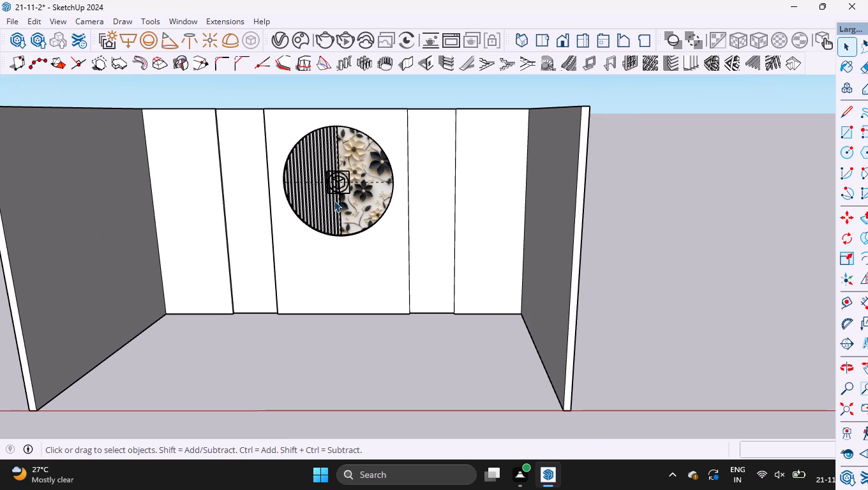
{"action": "scroll", "coordinate": [294, 169], "scroll_direction": "right", "scroll_amount": 1}
{"action": "scroll", "coordinate": [377, 210], "scroll_direction": "right", "scroll_amount": 1}
{"action": "scroll", "coordinate": [266, 112], "scroll_direction": "up", "scroll_amount": 4, "text": "ctrl"}
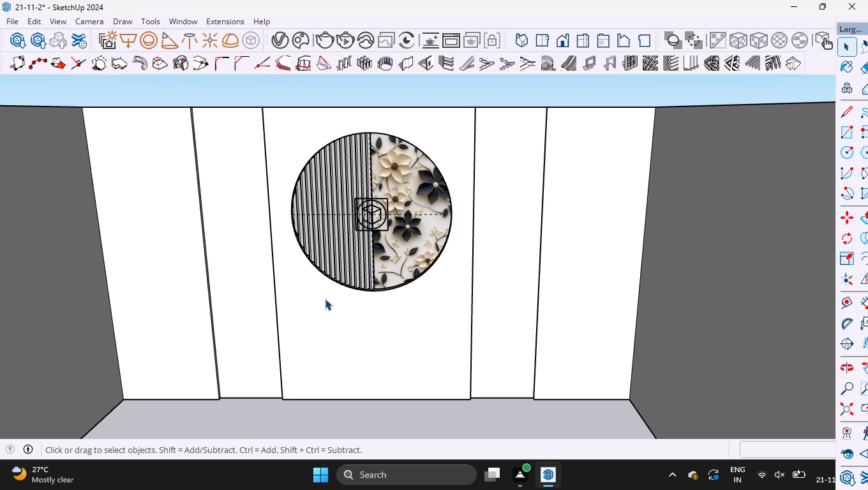
{"action": "scroll", "coordinate": [325, 299], "scroll_direction": "up", "scroll_amount": 3, "text": "ctrl"}
{"action": "scroll", "coordinate": [325, 299], "scroll_direction": "down", "scroll_amount": 1, "text": "ctrl"}
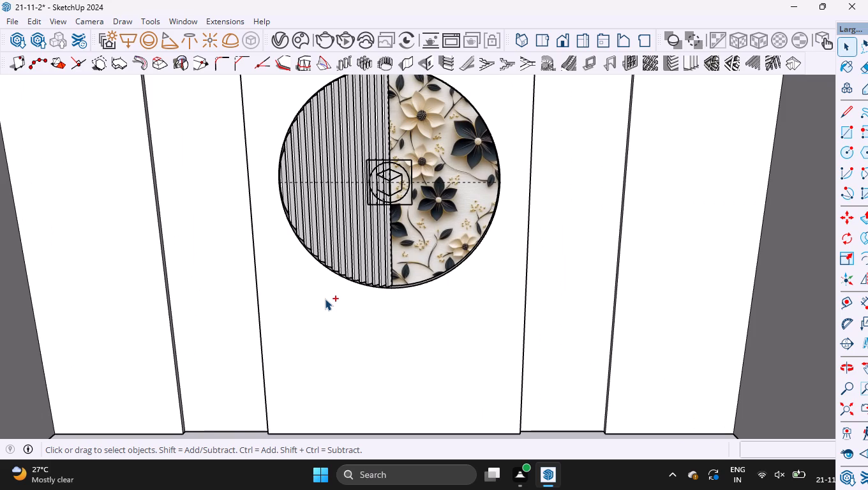
{"action": "scroll", "coordinate": [325, 299], "scroll_direction": "down", "scroll_amount": 2, "text": "ctrl"}
{"action": "scroll", "coordinate": [325, 299], "scroll_direction": "up", "scroll_amount": 1, "text": "ctrl"}
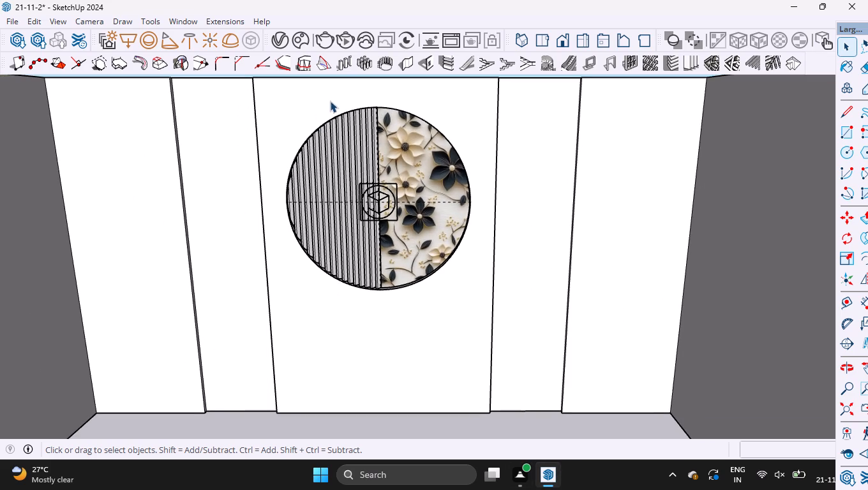
{"action": "left_click", "coordinate": [347, 45]}
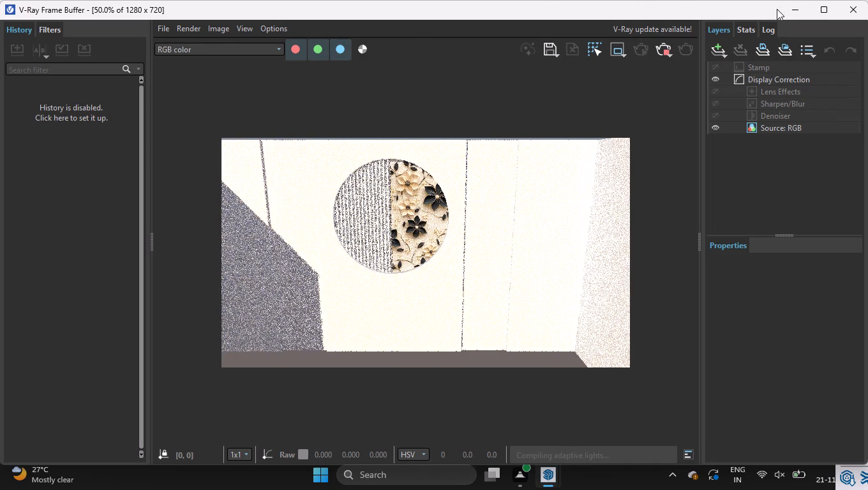
{"action": "left_click", "coordinate": [797, 15]}
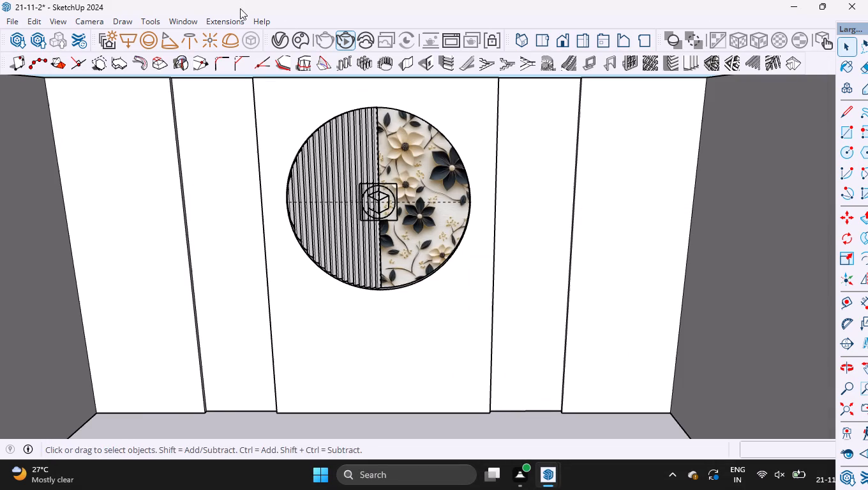
Set the SunLight intensity to 0 in the V-Ray Asset Editor.
{"action": "left_click", "coordinate": [283, 37]}
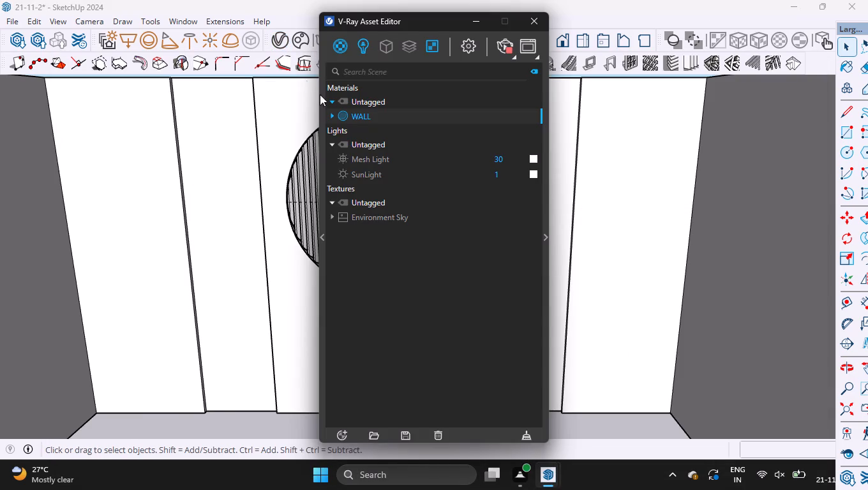
{"action": "left_click_drag", "start_coordinate": [504, 175], "coordinate": [394, 154]}
{"action": "left_click_drag", "start_coordinate": [394, 154], "coordinate": [280, 156]}
{"action": "key", "text": "0"}
{"action": "key", "text": "Return"}
Move the Asset Editor clear of the model and bring up the V-Ray Frame Buffer to examine the render.
{"action": "left_click_drag", "start_coordinate": [384, 19], "coordinate": [133, 7]}
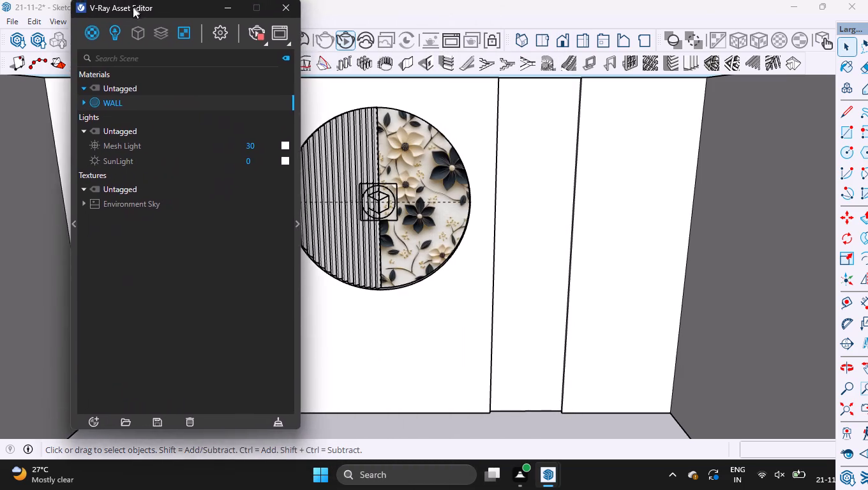
{"action": "left_click_drag", "start_coordinate": [133, 7], "coordinate": [18, 19]}
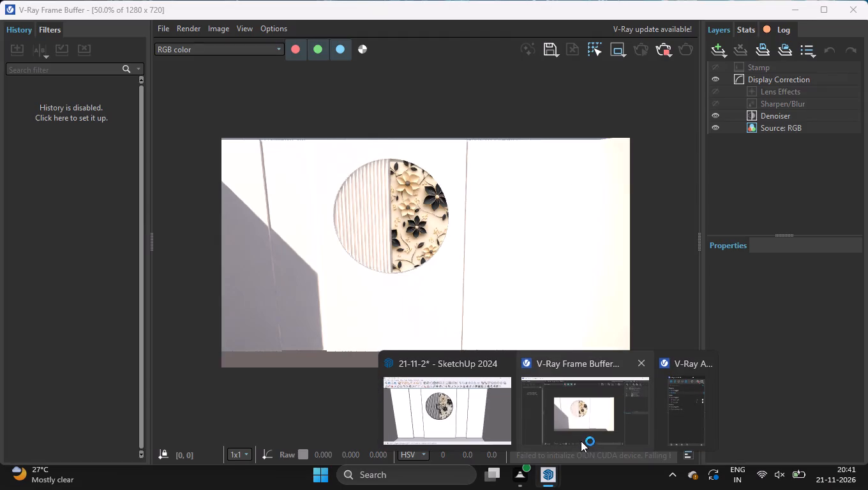
{"action": "left_click", "coordinate": [590, 422]}
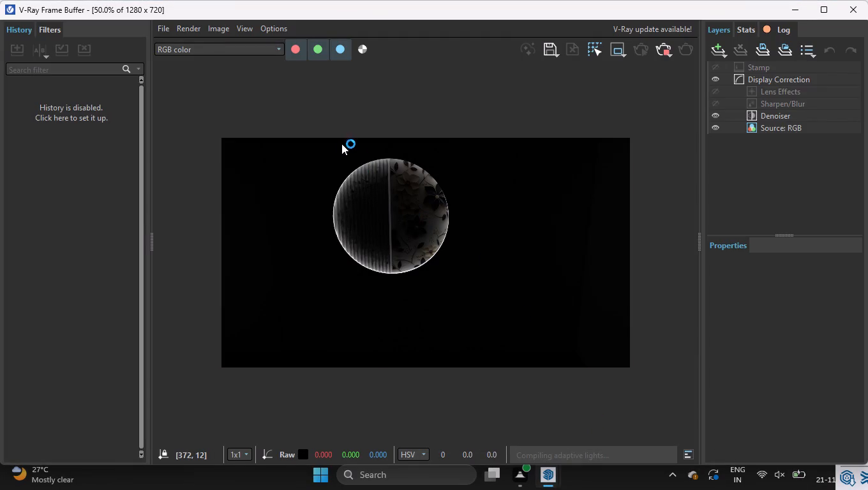
Examine the white-lit round panel in the interactive render, then minimize the frame buffer.
{"action": "scroll", "coordinate": [366, 163], "scroll_direction": "up", "scroll_amount": 2, "text": "ctrl"}
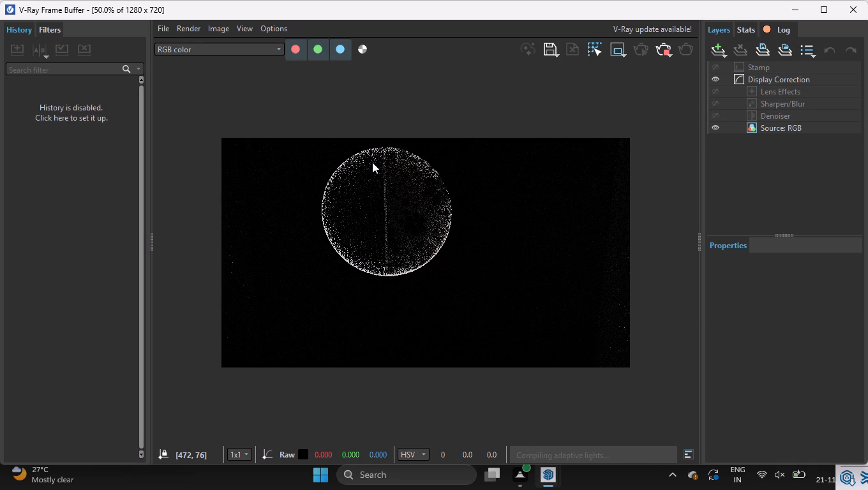
{"action": "scroll", "coordinate": [372, 162], "scroll_direction": "up", "scroll_amount": 1, "text": "ctrl"}
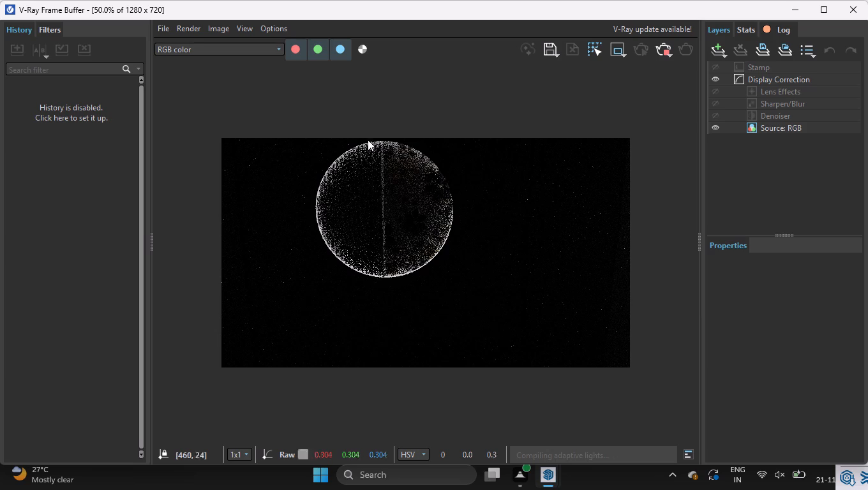
{"action": "scroll", "coordinate": [363, 121], "scroll_direction": "up", "scroll_amount": 2, "text": "ctrl"}
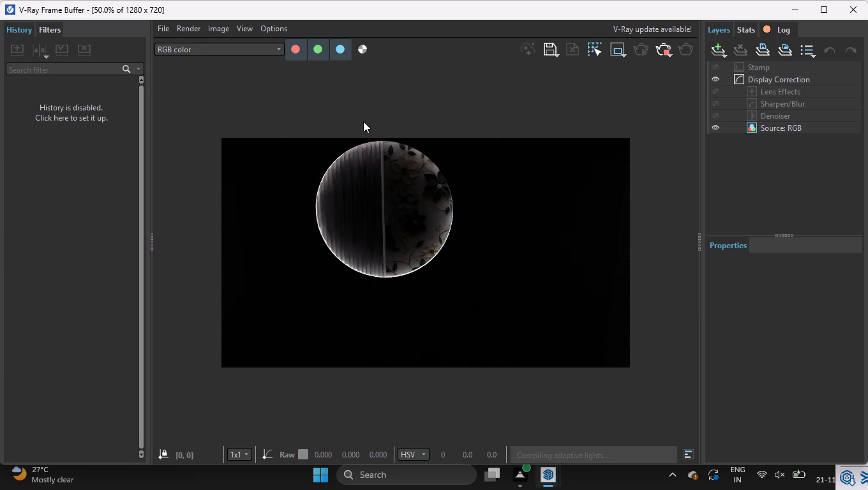
{"action": "scroll", "coordinate": [373, 131], "scroll_direction": "down", "scroll_amount": 2, "text": "ctrl"}
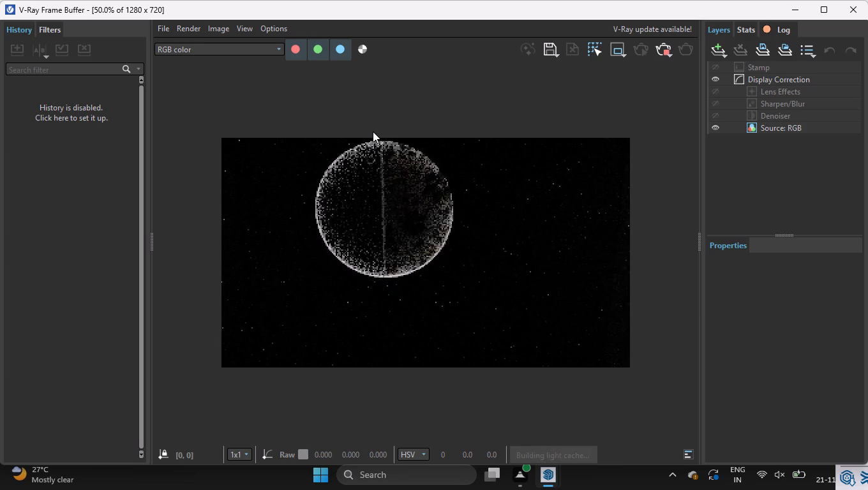
{"action": "scroll", "coordinate": [373, 131], "scroll_direction": "down", "scroll_amount": 1, "text": "ctrl"}
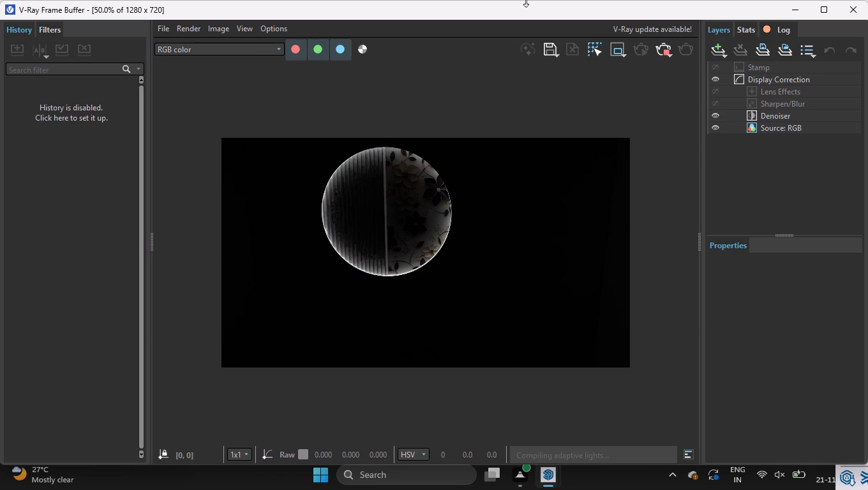
{"action": "left_click", "coordinate": [798, 6]}
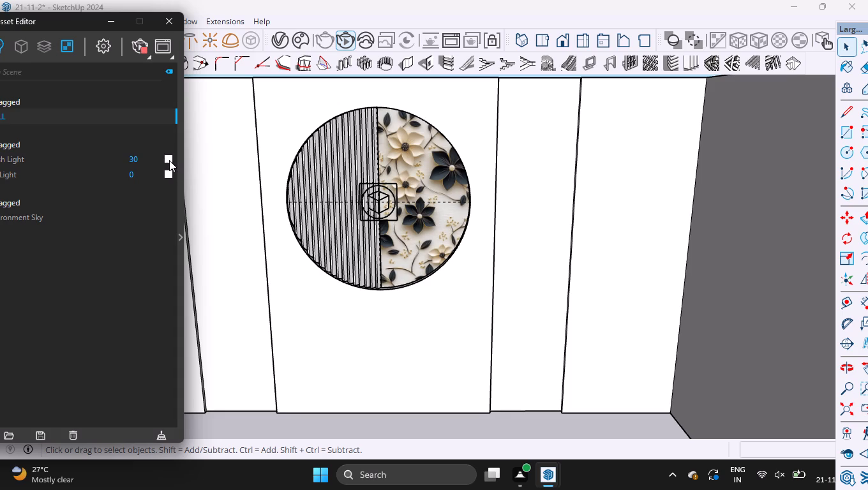
Set the Mesh Light's colour temperature to 3545 K in the V-Ray Color Picker.
{"action": "left_click", "coordinate": [168, 160]}
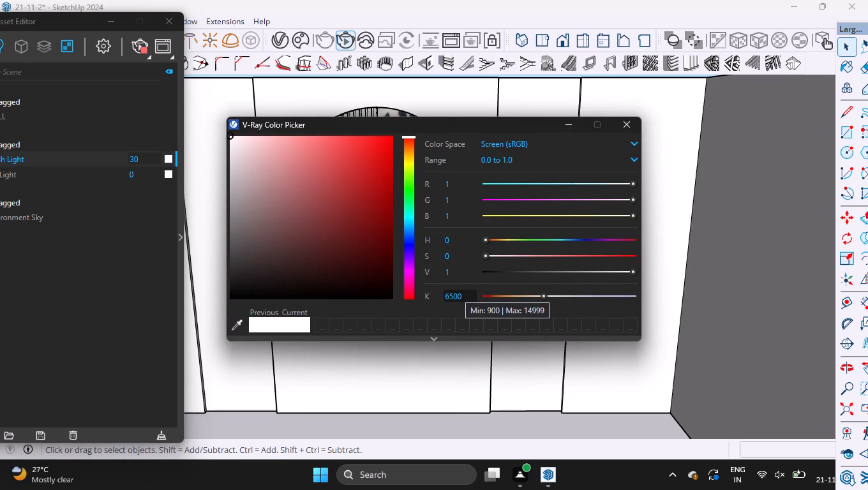
{"action": "left_click_drag", "start_coordinate": [470, 299], "coordinate": [398, 285]}
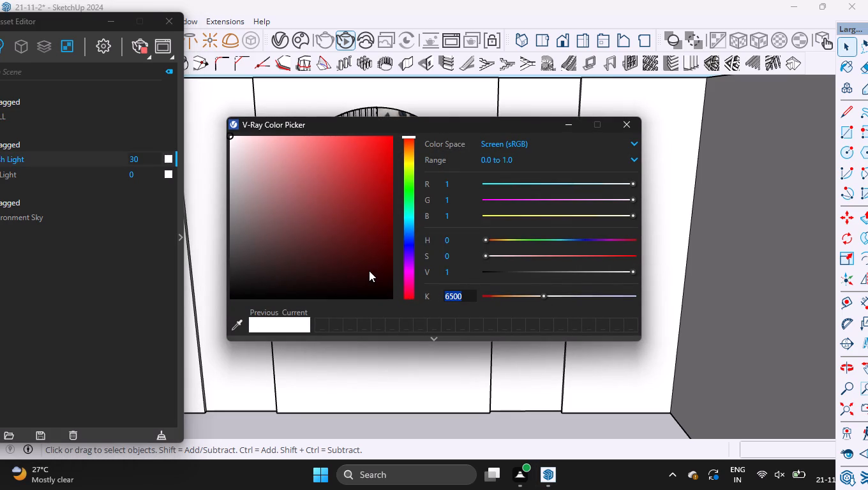
{"action": "key", "text": "3"}
{"action": "type", "text": "545"}
{"action": "key", "text": "Return"}
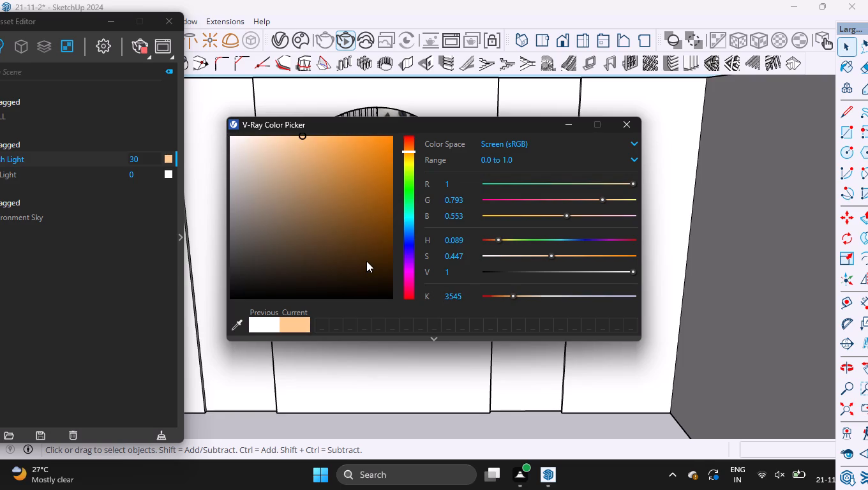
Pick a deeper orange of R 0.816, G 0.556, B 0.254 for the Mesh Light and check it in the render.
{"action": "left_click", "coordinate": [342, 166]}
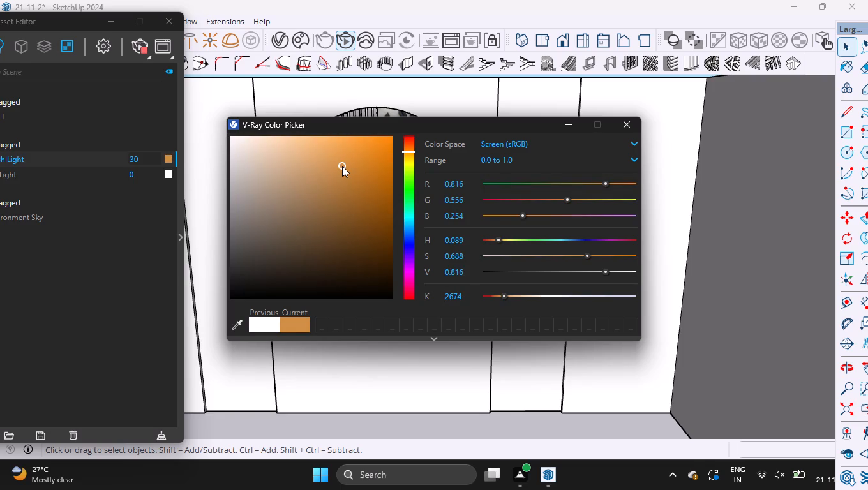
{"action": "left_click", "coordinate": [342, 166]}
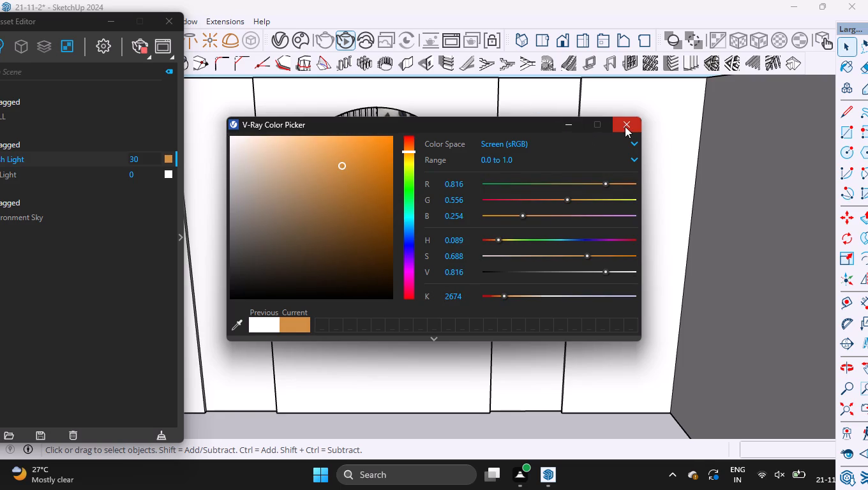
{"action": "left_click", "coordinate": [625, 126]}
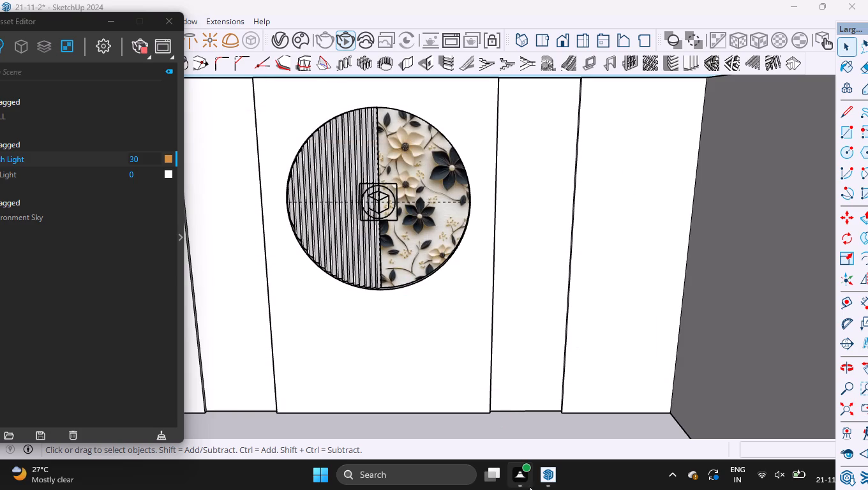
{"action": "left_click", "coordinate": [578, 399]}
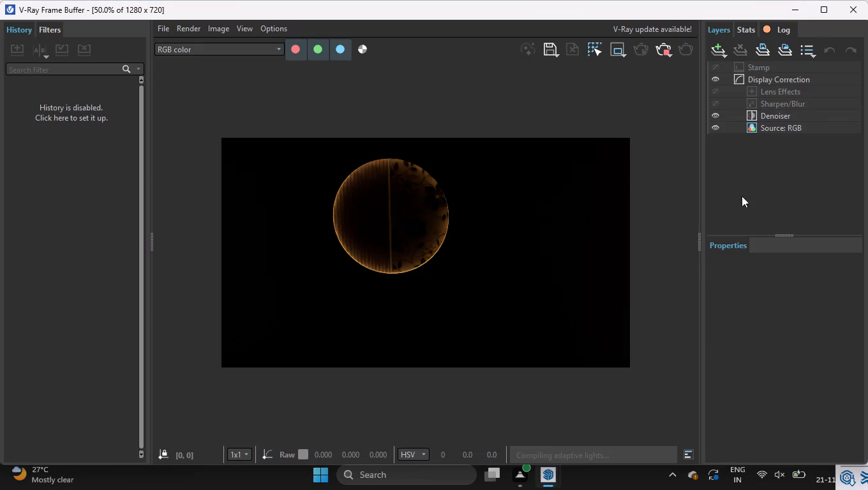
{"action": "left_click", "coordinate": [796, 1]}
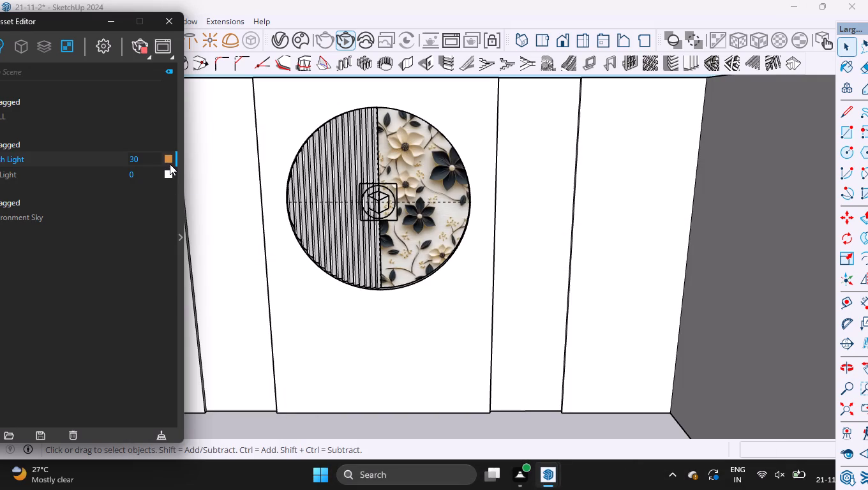
Try lighter orange shades for the Mesh Light, settling on R 0.773, G 0.528, B 0.244, and close the Color Picker.
{"action": "left_click", "coordinate": [167, 161]}
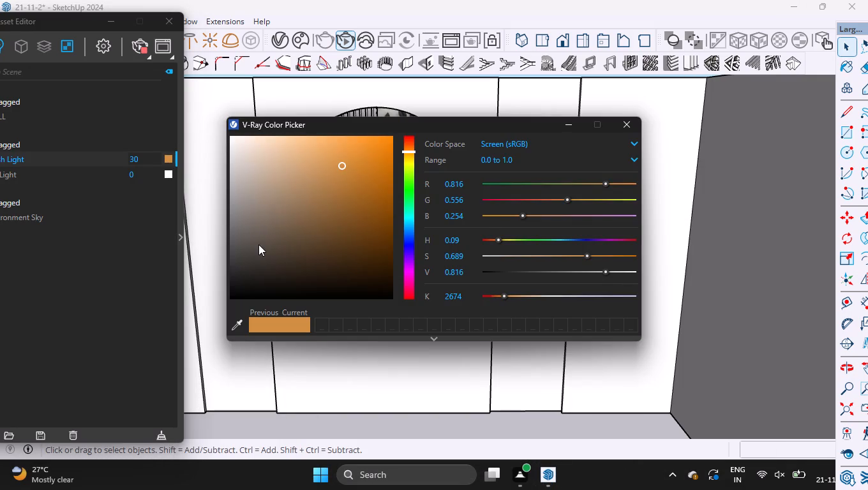
{"action": "left_click", "coordinate": [318, 177]}
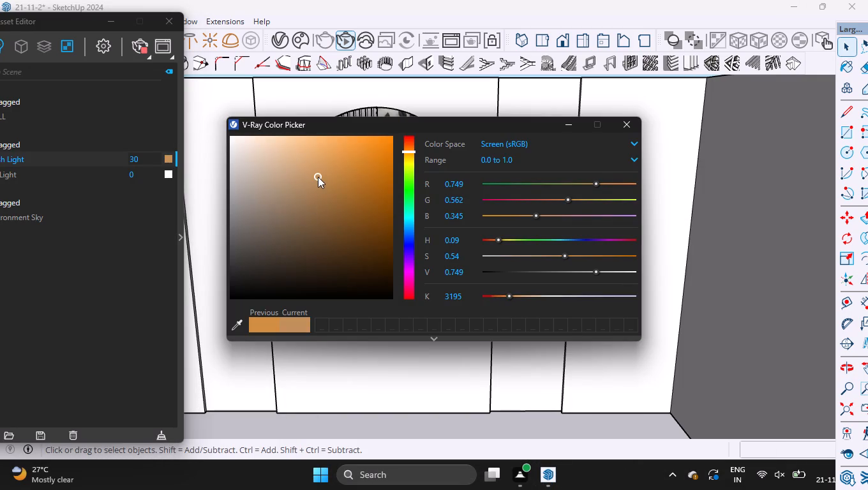
{"action": "left_click", "coordinate": [318, 158]}
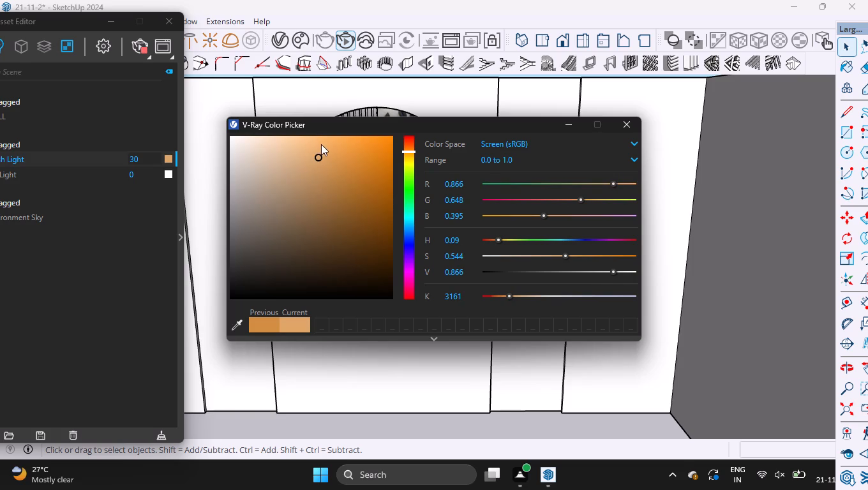
{"action": "left_click", "coordinate": [322, 145]}
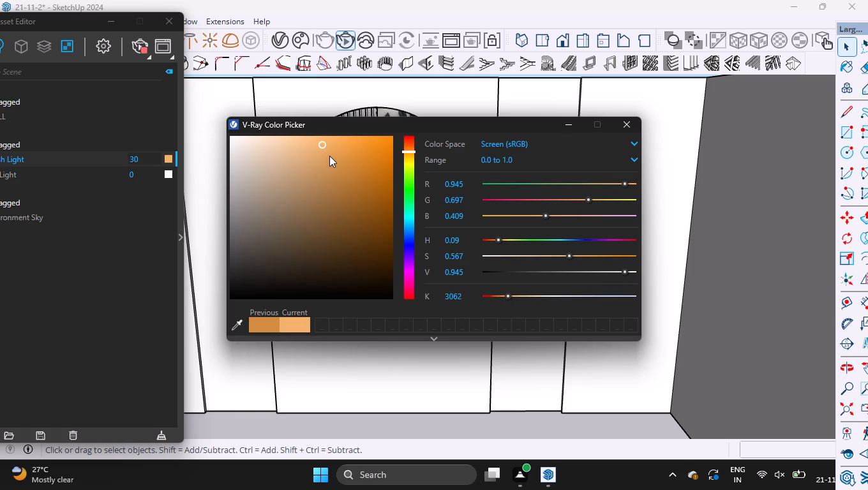
{"action": "left_click", "coordinate": [327, 154]}
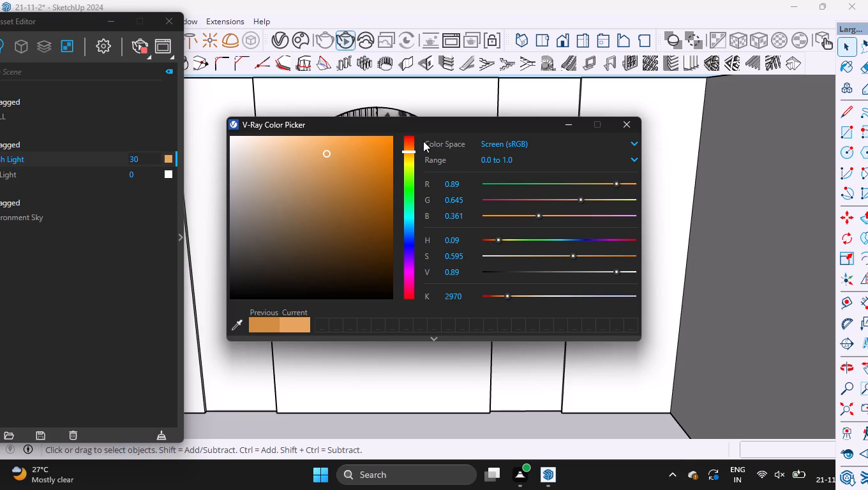
{"action": "left_click", "coordinate": [341, 173]}
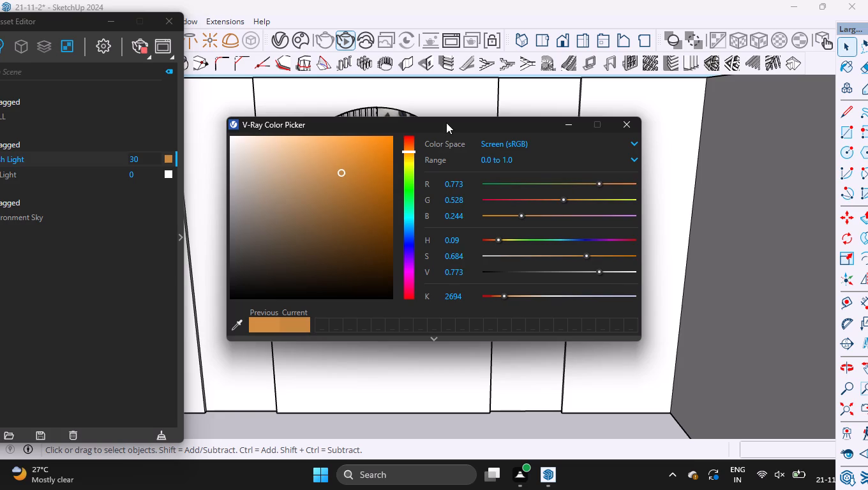
{"action": "left_click", "coordinate": [634, 130]}
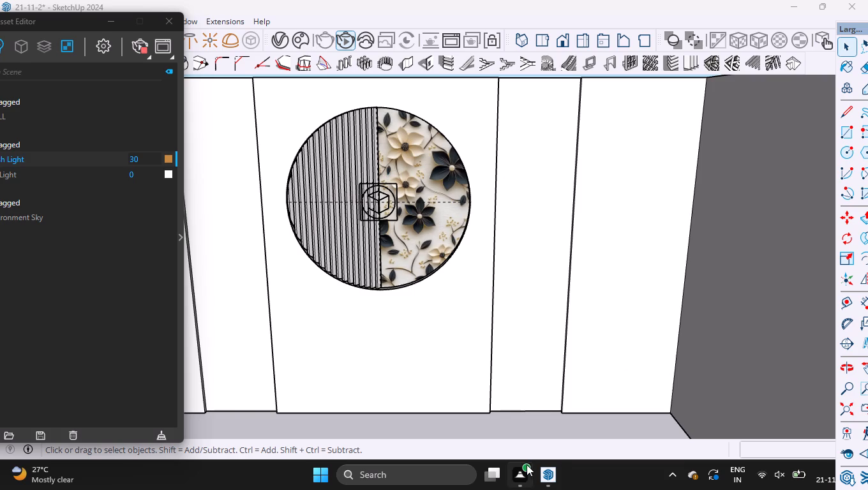
Examine the round panel's orange glow in the V-Ray Frame Buffer, then close the Asset Editor.
{"action": "left_click", "coordinate": [560, 408]}
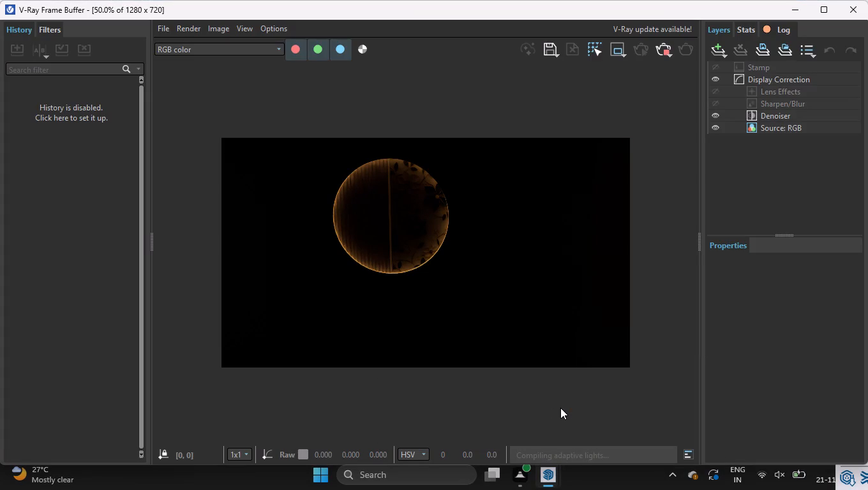
{"action": "left_click", "coordinate": [380, 228]}
{"action": "left_click", "coordinate": [796, 15]}
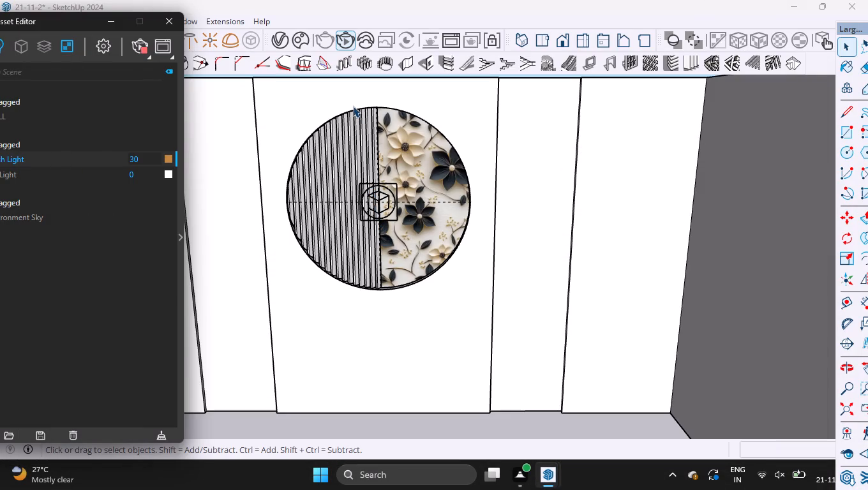
{"action": "scroll", "coordinate": [355, 105], "scroll_direction": "up", "scroll_amount": 1}
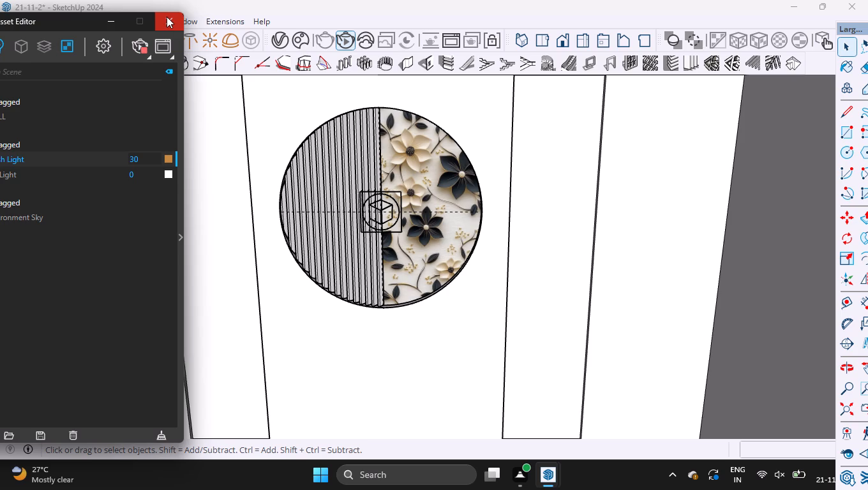
{"action": "left_click", "coordinate": [167, 17]}
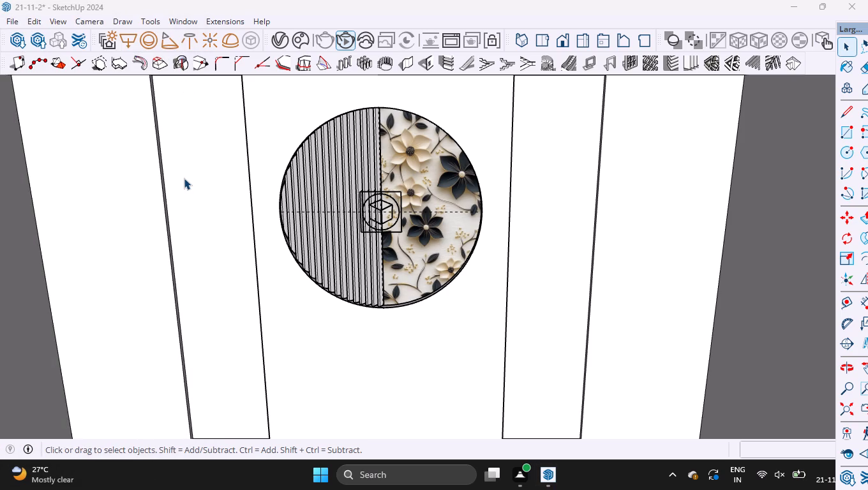
Open the wall group and start Create Vertical Louvres on both recessed strip faces beside the round panel.
{"action": "scroll", "coordinate": [236, 144], "scroll_direction": "down", "scroll_amount": 2}
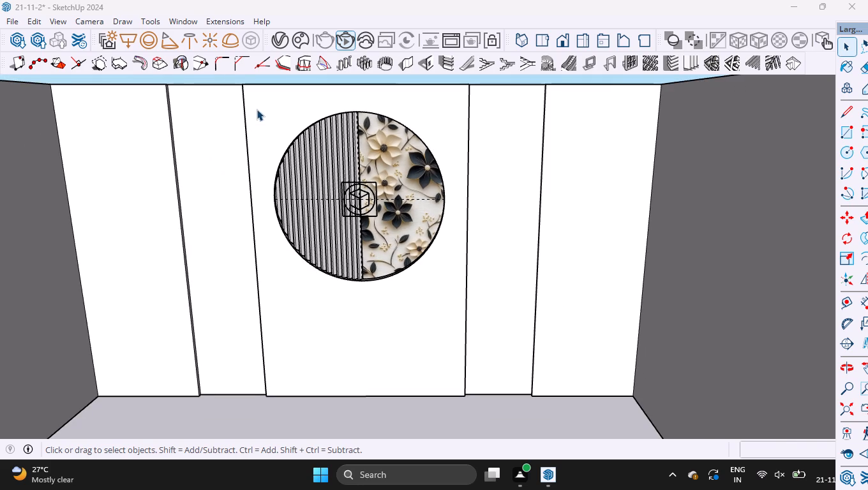
{"action": "scroll", "coordinate": [262, 107], "scroll_direction": "down", "scroll_amount": 3}
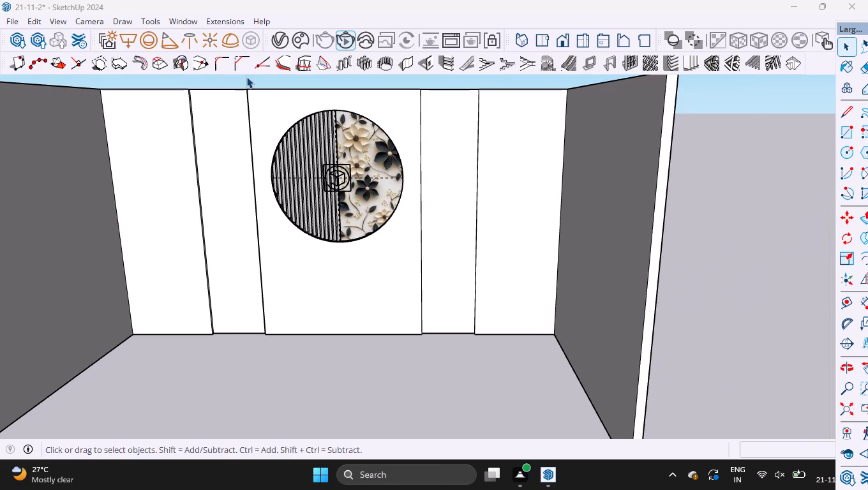
{"action": "scroll", "coordinate": [246, 77], "scroll_direction": "up", "scroll_amount": 1}
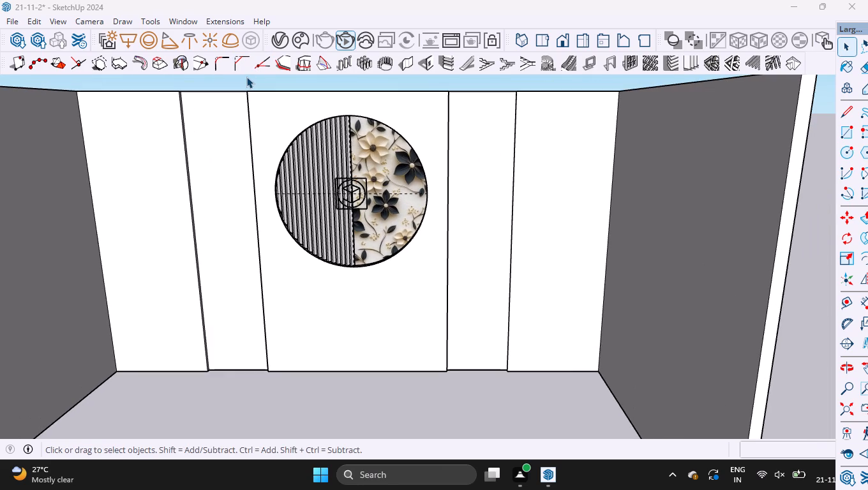
{"action": "scroll", "coordinate": [246, 77], "scroll_direction": "up", "scroll_amount": 1}
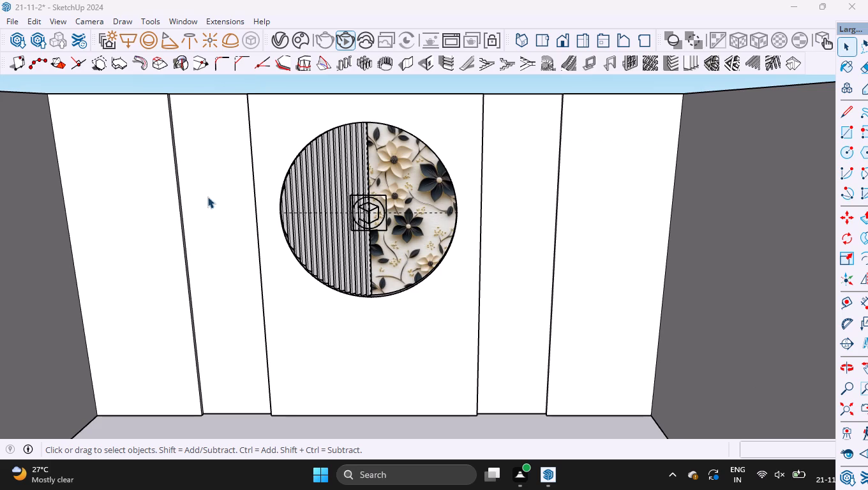
{"action": "left_click", "coordinate": [244, 268]}
{"action": "left_click", "coordinate": [237, 265]}
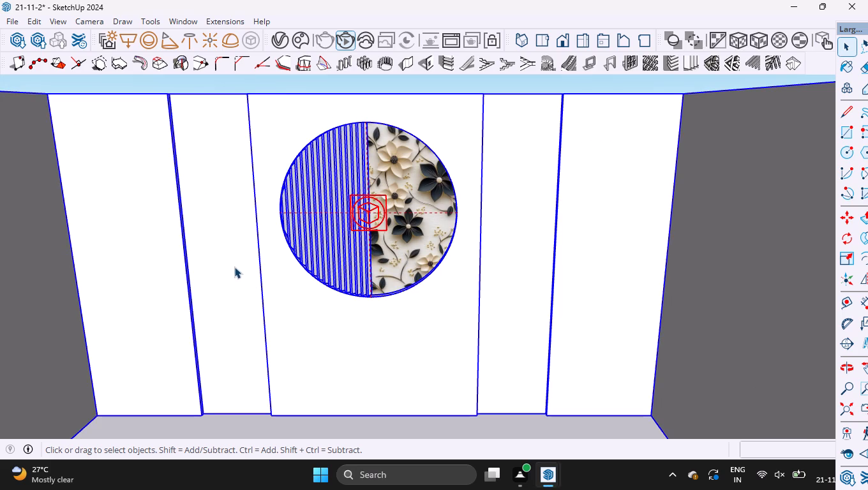
{"action": "double_click", "coordinate": [234, 267]}
{"action": "left_click", "coordinate": [234, 267]}
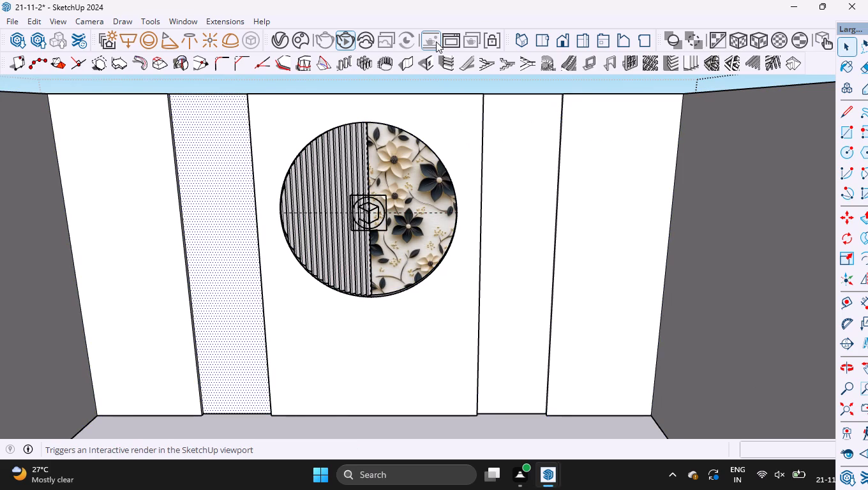
{"action": "left_click", "coordinate": [504, 172], "text": "ctrl"}
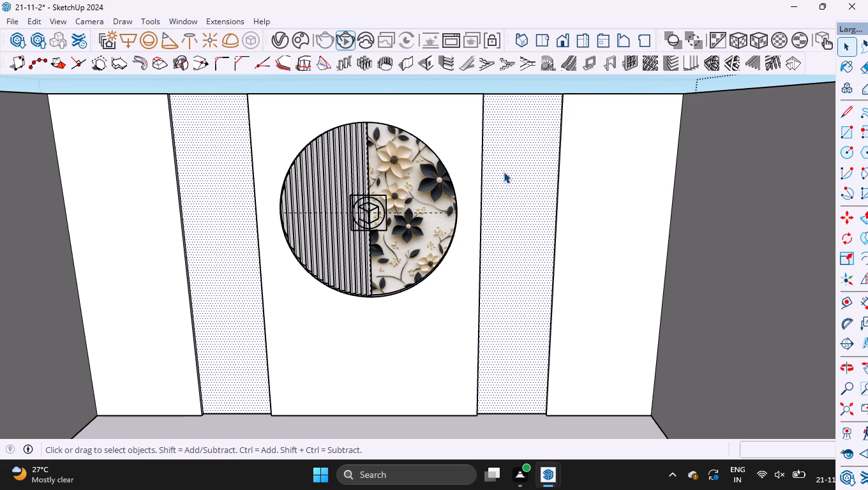
{"action": "left_click", "coordinate": [695, 70]}
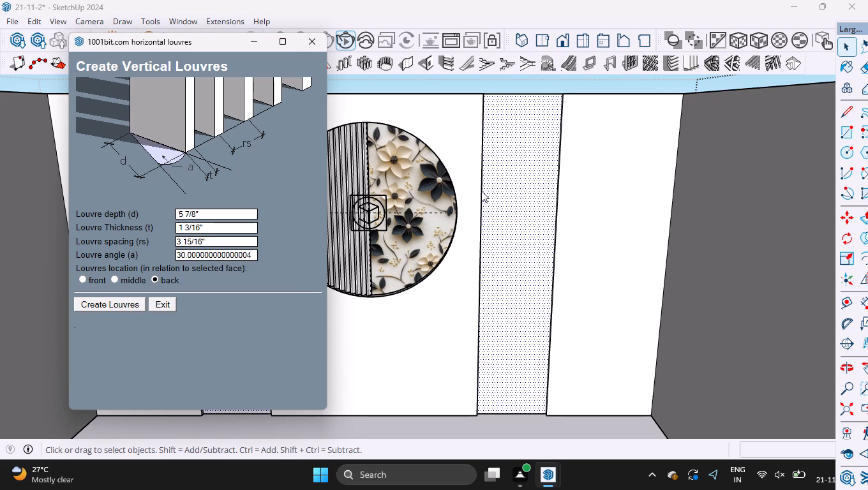
Create the vertical louvres at the front location with 1" depth, 2" thickness, 3" spacing and an angle of 0.
{"action": "left_click", "coordinate": [83, 281]}
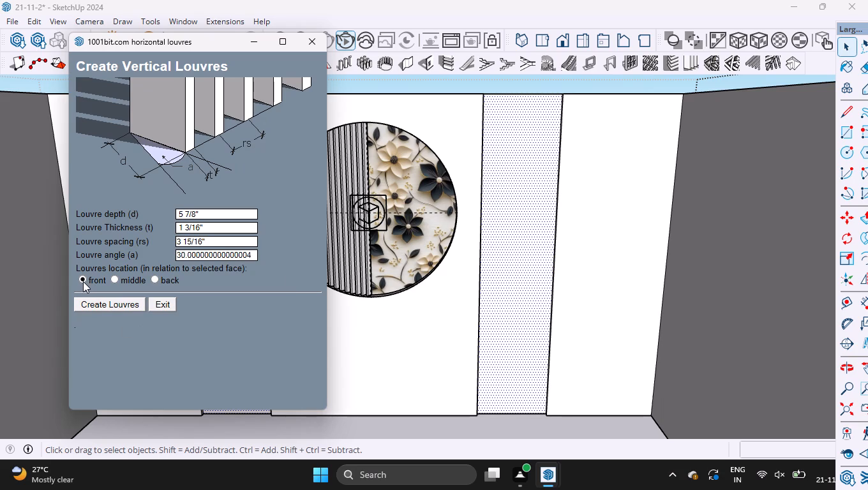
{"action": "left_click", "coordinate": [209, 215]}
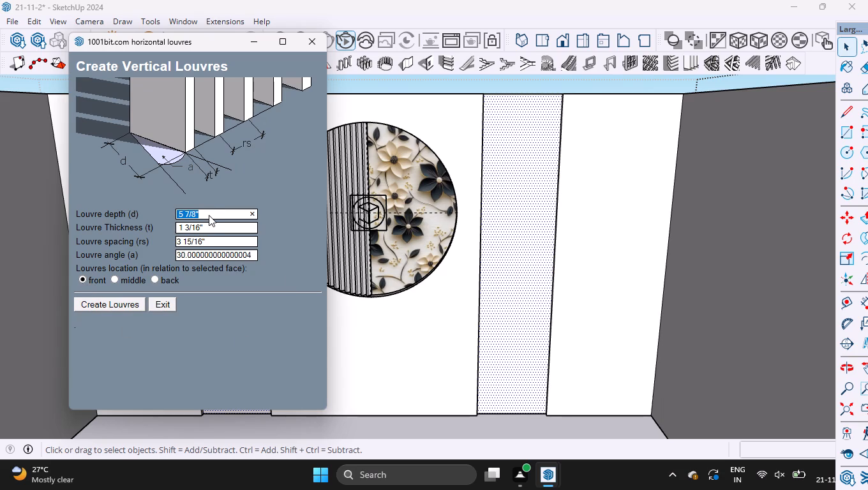
{"action": "key", "text": "1"}
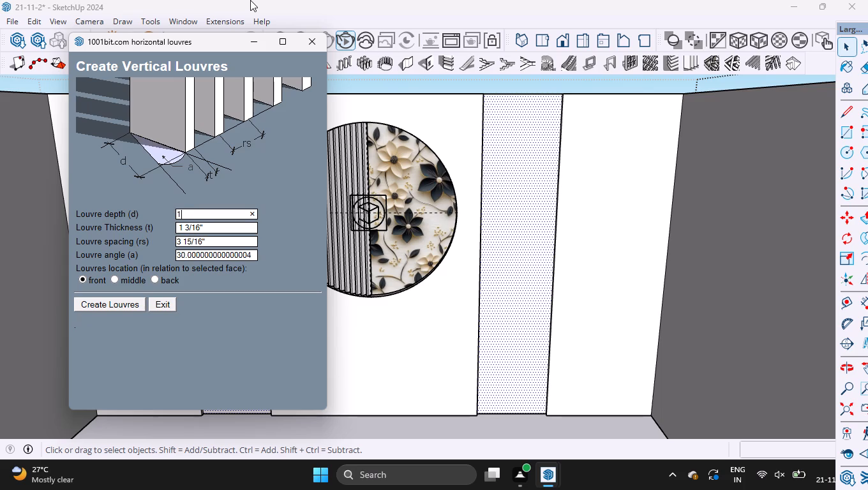
{"action": "key", "text": "shift+quotedbl"}
{"action": "key", "text": "Return"}
{"action": "left_click", "coordinate": [223, 230]}
{"action": "type", "text": "22"}
{"action": "key", "text": "BackSpace"}
{"action": "key", "text": "shift+quotedbl"}
{"action": "key", "text": "Return"}
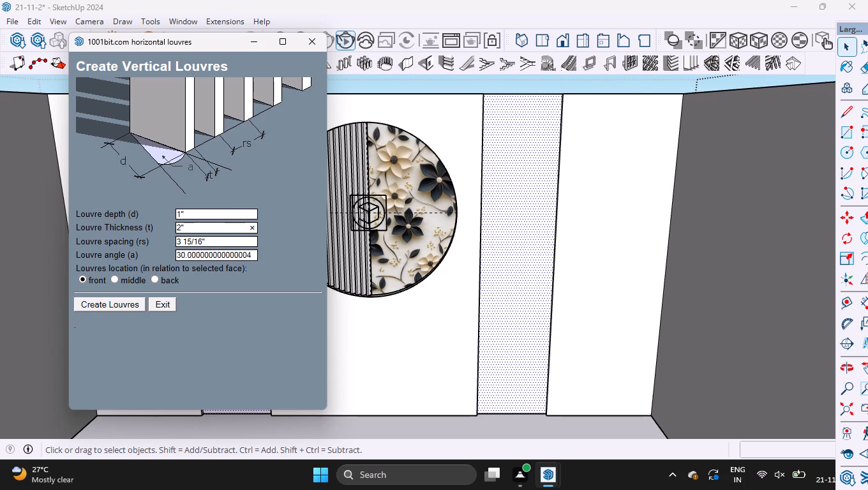
{"action": "left_click", "coordinate": [225, 244]}
{"action": "key", "text": "3"}
{"action": "key", "text": "shift+quotedbl"}
{"action": "key", "text": "Return"}
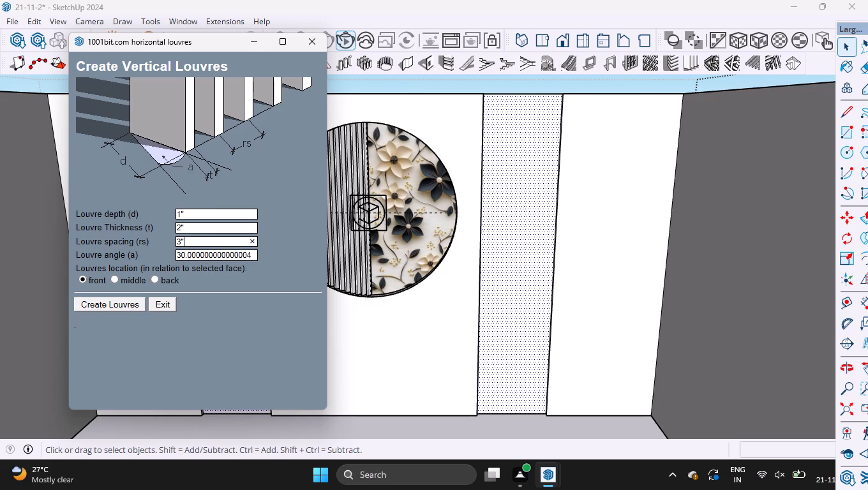
{"action": "left_click", "coordinate": [215, 254]}
{"action": "key", "text": "0"}
{"action": "left_click", "coordinate": [116, 301]}
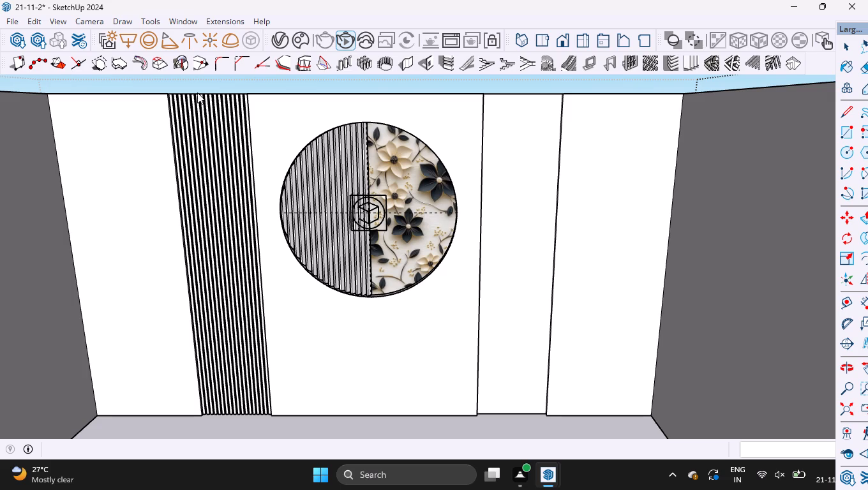
Examine the new louvres from the front and from above, checking their top edge and the recessed strips on both sides of the round panel.
{"action": "scroll", "coordinate": [181, 85], "scroll_direction": "up", "scroll_amount": 13, "text": "ctrl"}
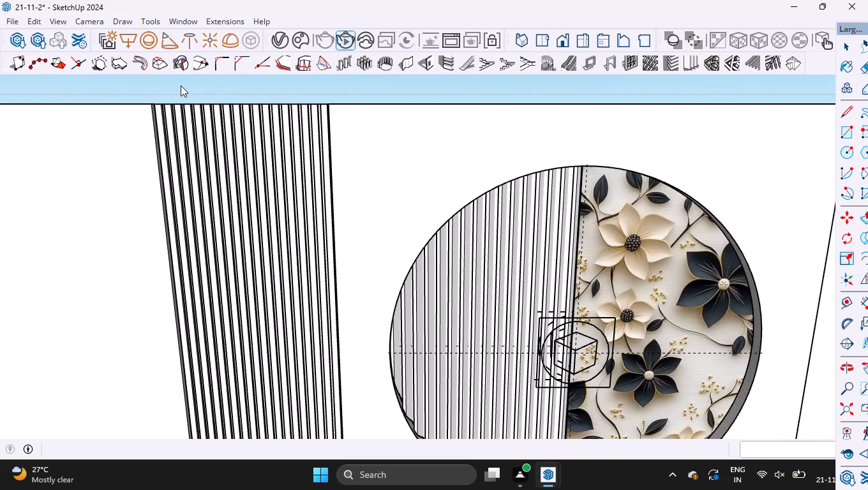
{"action": "scroll", "coordinate": [181, 85], "scroll_direction": "up", "scroll_amount": 6, "text": "ctrl"}
{"action": "scroll", "coordinate": [181, 85], "scroll_direction": "down", "scroll_amount": 3}
{"action": "scroll", "coordinate": [181, 85], "scroll_direction": "up", "scroll_amount": 4, "text": "ctrl"}
{"action": "scroll", "coordinate": [181, 85], "scroll_direction": "down", "scroll_amount": 5}
{"action": "scroll", "coordinate": [181, 85], "scroll_direction": "up", "scroll_amount": 3, "text": "ctrl"}
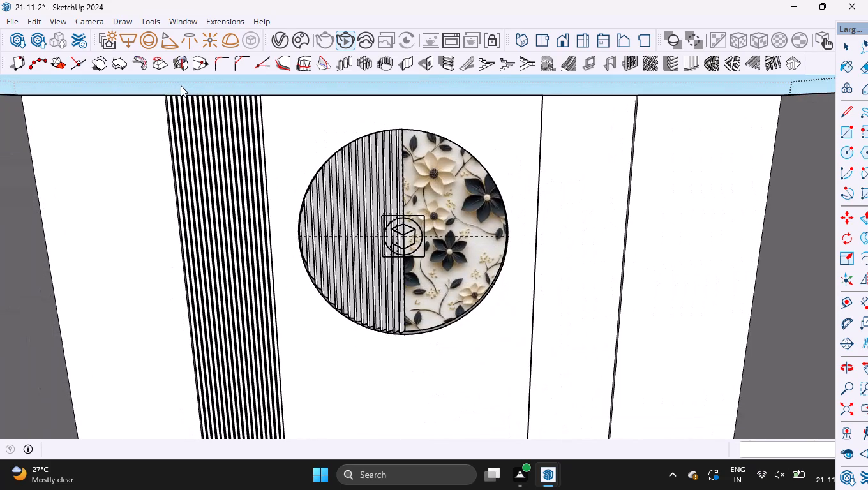
{"action": "scroll", "coordinate": [171, 87], "scroll_direction": "up", "scroll_amount": 3, "text": "ctrl"}
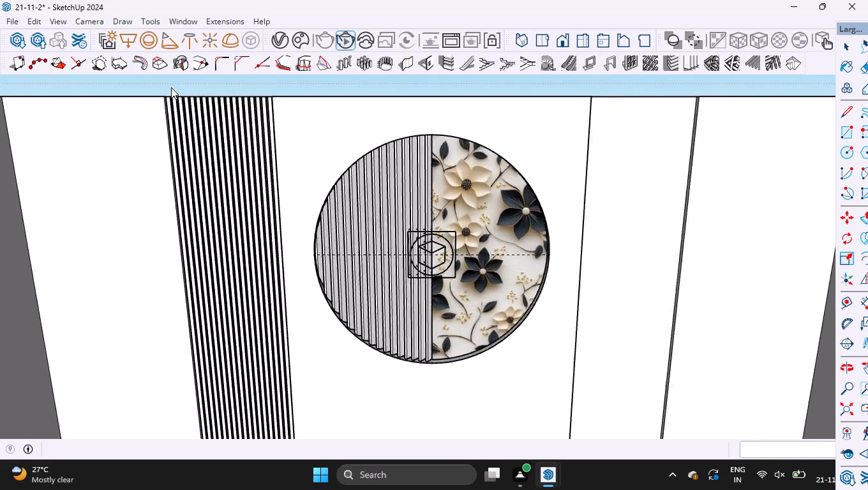
{"action": "scroll", "coordinate": [171, 87], "scroll_direction": "up", "scroll_amount": 17, "text": "ctrl"}
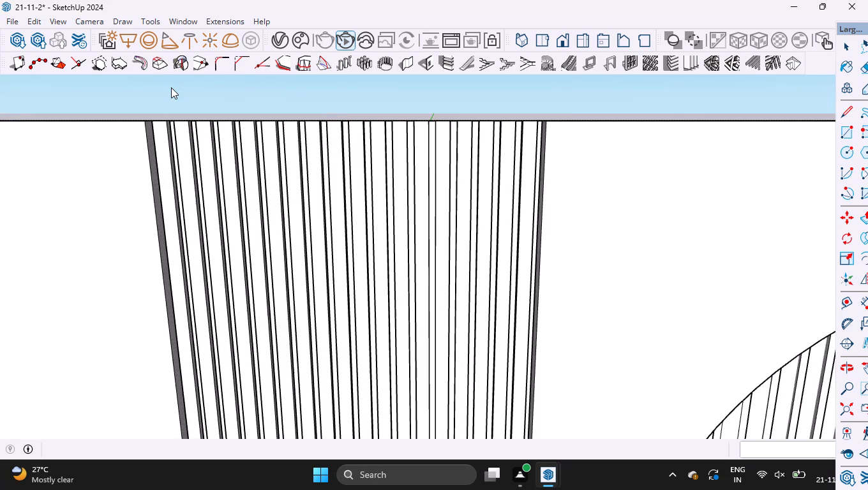
{"action": "scroll", "coordinate": [171, 87], "scroll_direction": "up", "scroll_amount": 3, "text": "ctrl"}
{"action": "scroll", "coordinate": [171, 87], "scroll_direction": "down", "scroll_amount": 1}
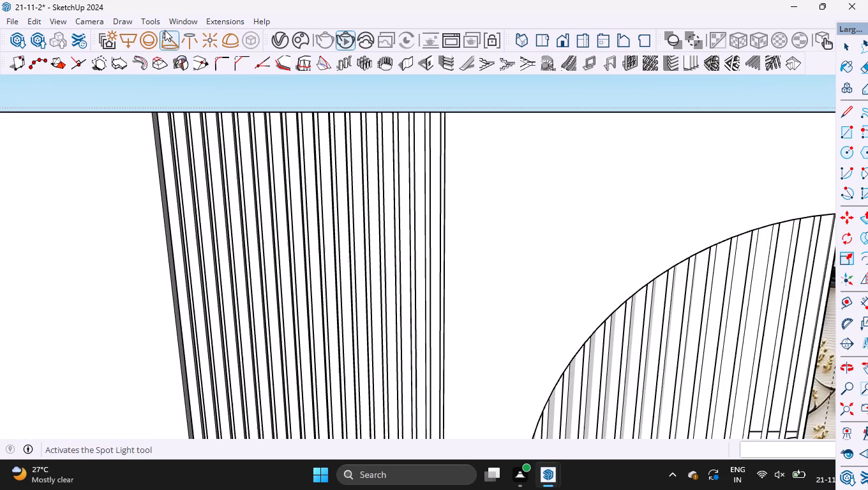
{"action": "middle_click_drag", "start_coordinate": [167, 87], "coordinate": [172, 131]}
{"action": "scroll", "coordinate": [167, 87], "scroll_direction": "down", "scroll_amount": 1}
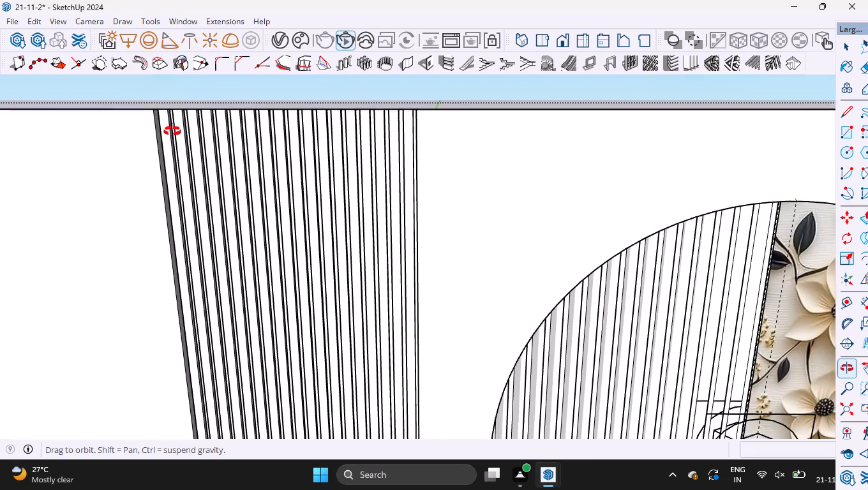
{"action": "middle_click_drag", "start_coordinate": [172, 131], "coordinate": [211, 290]}
{"action": "middle_click_drag", "start_coordinate": [211, 290], "coordinate": [199, 260]}
{"action": "scroll", "coordinate": [167, 80], "scroll_direction": "down", "scroll_amount": 4}
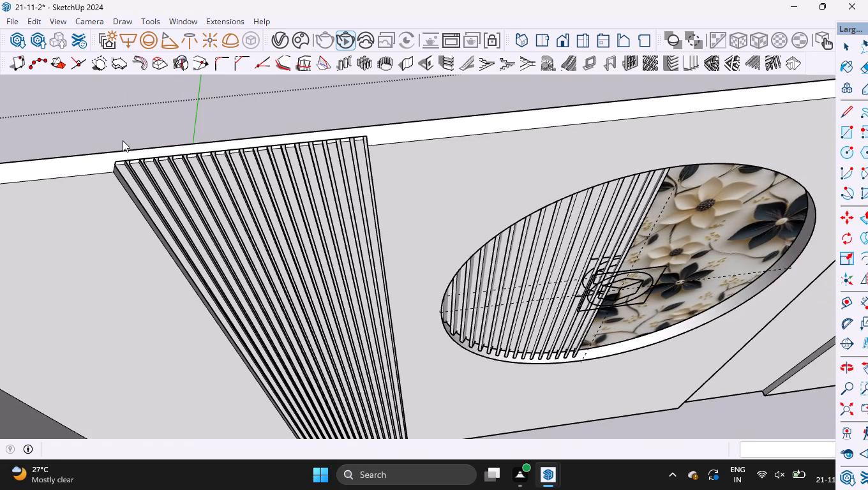
{"action": "scroll", "coordinate": [116, 105], "scroll_direction": "down", "scroll_amount": 5}
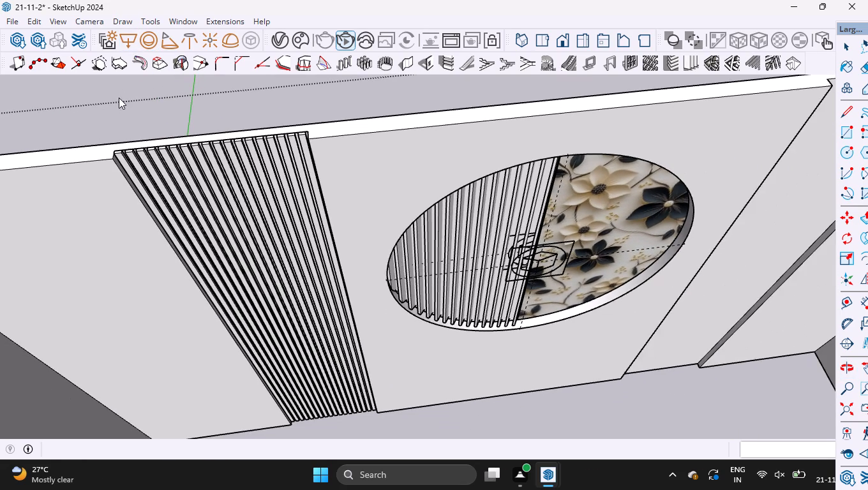
{"action": "scroll", "coordinate": [119, 98], "scroll_direction": "down", "scroll_amount": 2}
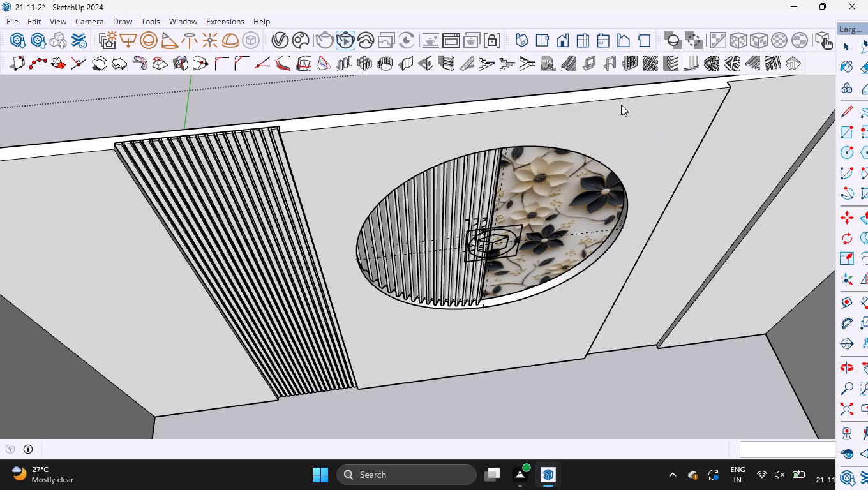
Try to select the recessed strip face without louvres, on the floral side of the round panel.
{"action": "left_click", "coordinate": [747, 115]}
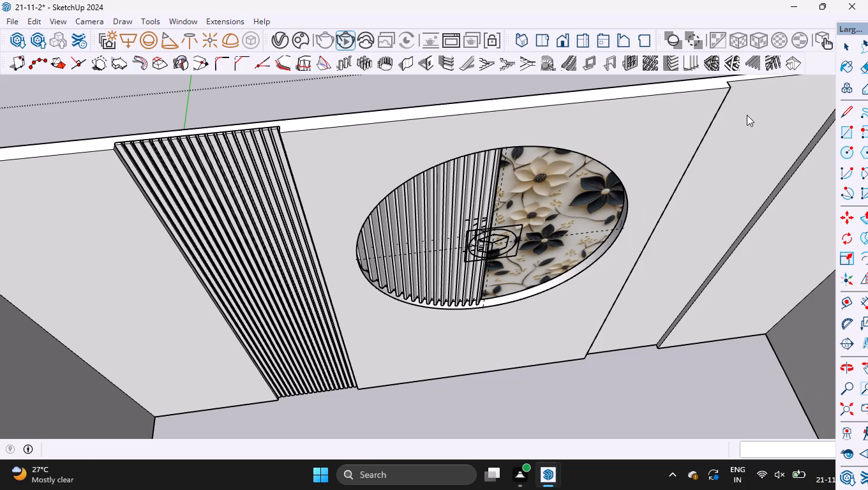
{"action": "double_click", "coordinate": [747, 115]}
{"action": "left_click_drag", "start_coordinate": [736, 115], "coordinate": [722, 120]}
Close the wall group to leave its editing mode.
{"action": "left_click", "coordinate": [216, 84]}
{"action": "left_click", "coordinate": [177, 5]}
{"action": "scroll", "coordinate": [200, 199], "scroll_direction": "down", "scroll_amount": 5}
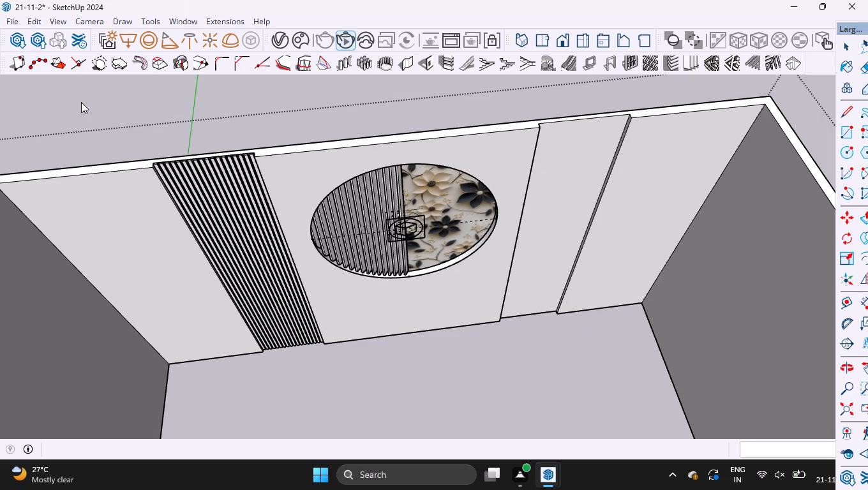
{"action": "left_click", "coordinate": [81, 102]}
{"action": "left_click", "coordinate": [132, 114]}
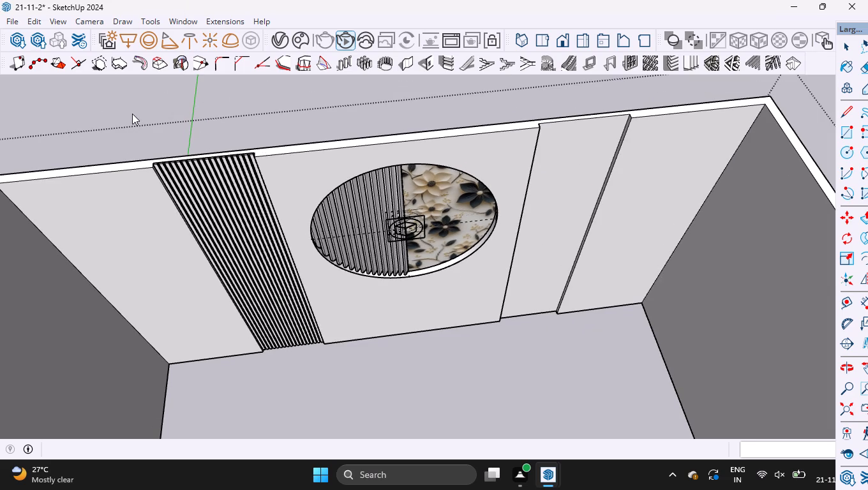
{"action": "right_click", "coordinate": [132, 114]}
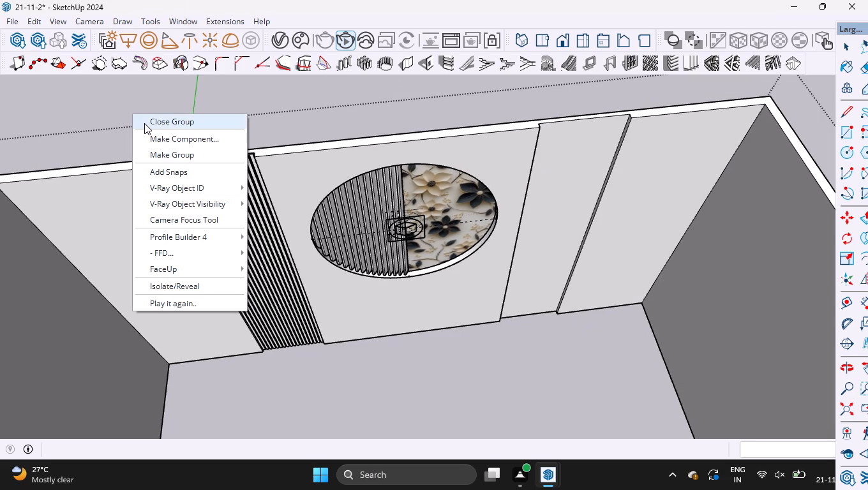
{"action": "left_click", "coordinate": [144, 123]}
{"action": "double_click", "coordinate": [144, 121]}
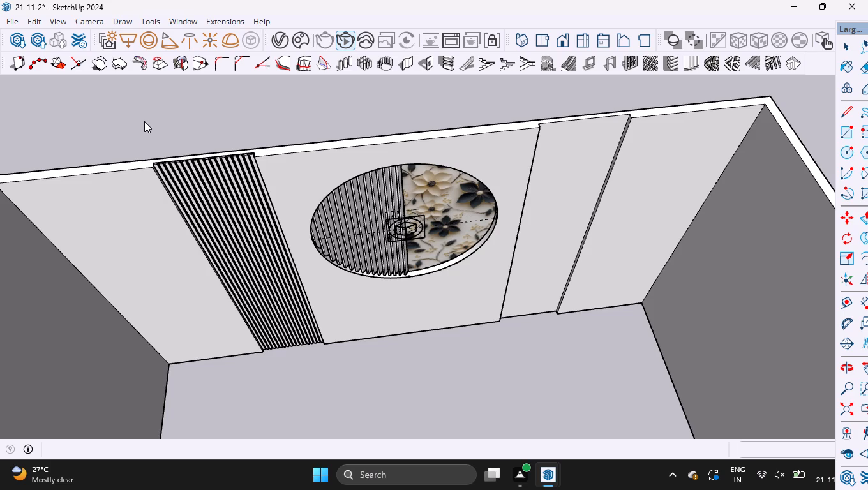
Inside the wall group, create front vertical louvres on the recessed strip beside the floral half: 1" depth, 2" thickness, 3" spacing, angle 0.
{"action": "key", "text": "space"}
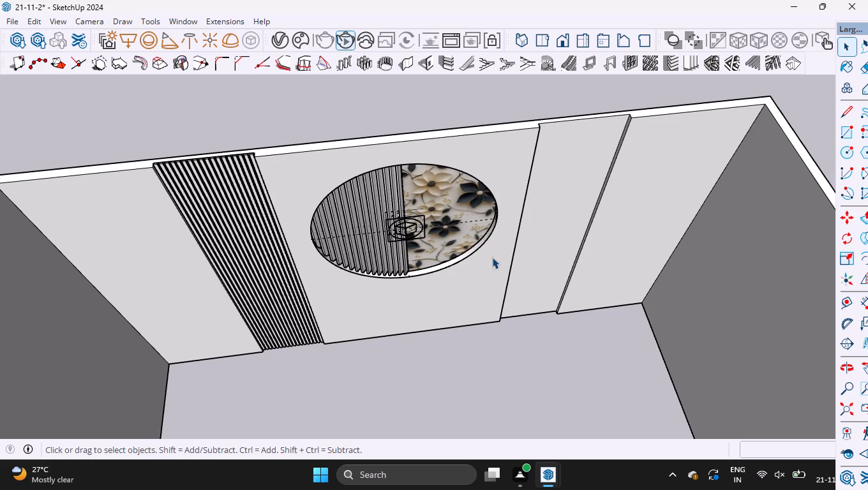
{"action": "double_click", "coordinate": [525, 251]}
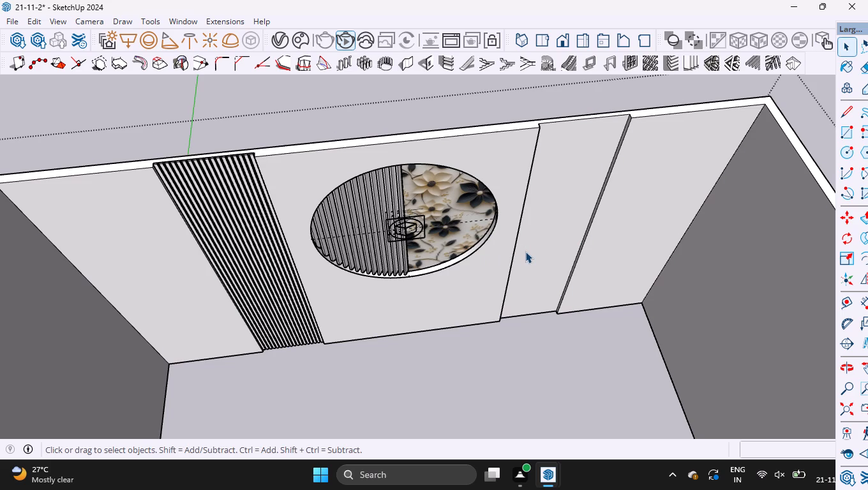
{"action": "left_click", "coordinate": [525, 251]}
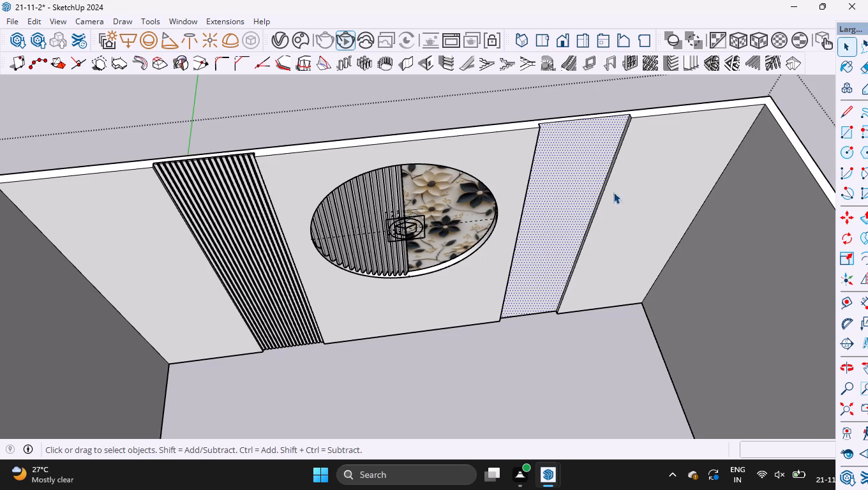
{"action": "left_click", "coordinate": [696, 70]}
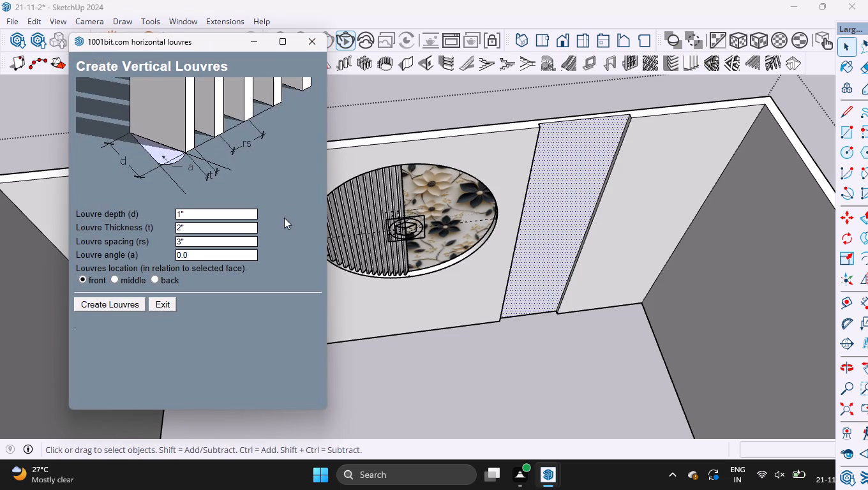
{"action": "left_click", "coordinate": [82, 304]}
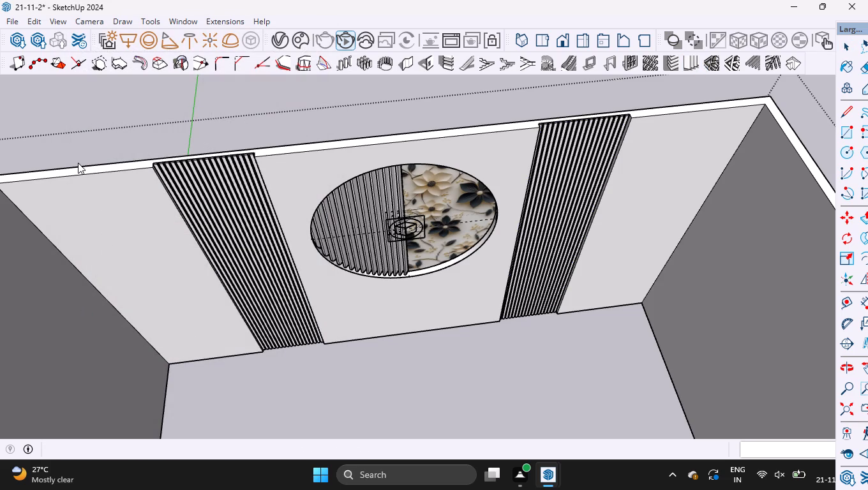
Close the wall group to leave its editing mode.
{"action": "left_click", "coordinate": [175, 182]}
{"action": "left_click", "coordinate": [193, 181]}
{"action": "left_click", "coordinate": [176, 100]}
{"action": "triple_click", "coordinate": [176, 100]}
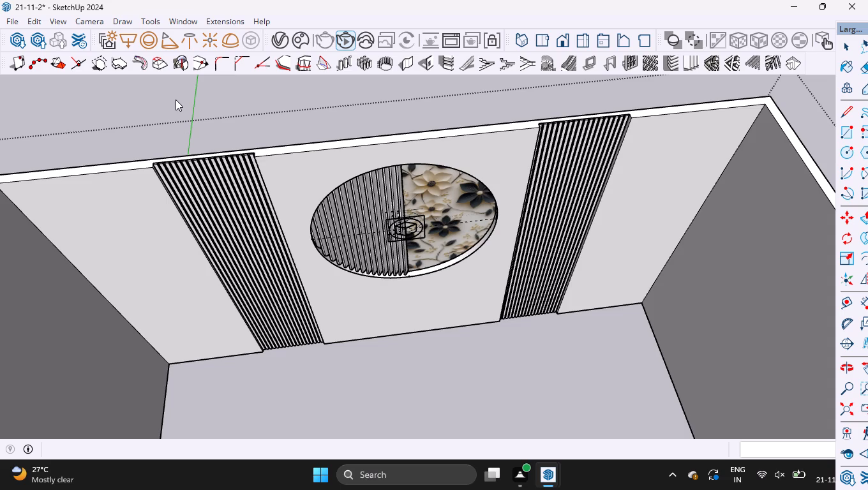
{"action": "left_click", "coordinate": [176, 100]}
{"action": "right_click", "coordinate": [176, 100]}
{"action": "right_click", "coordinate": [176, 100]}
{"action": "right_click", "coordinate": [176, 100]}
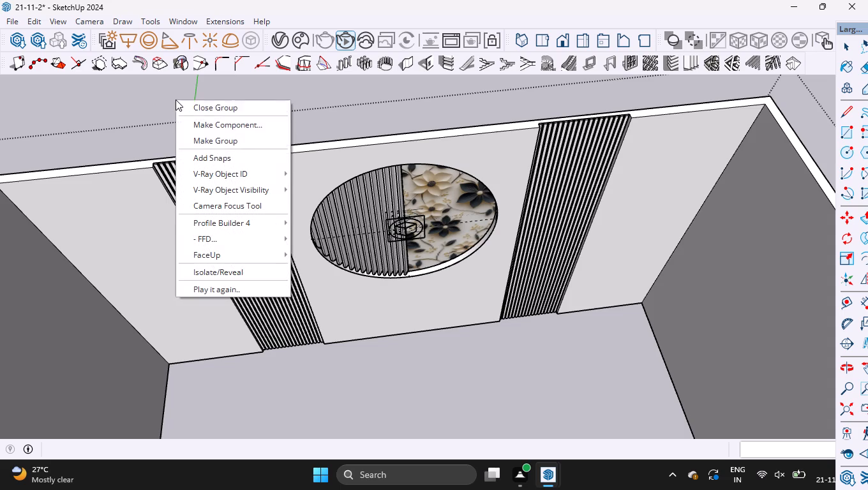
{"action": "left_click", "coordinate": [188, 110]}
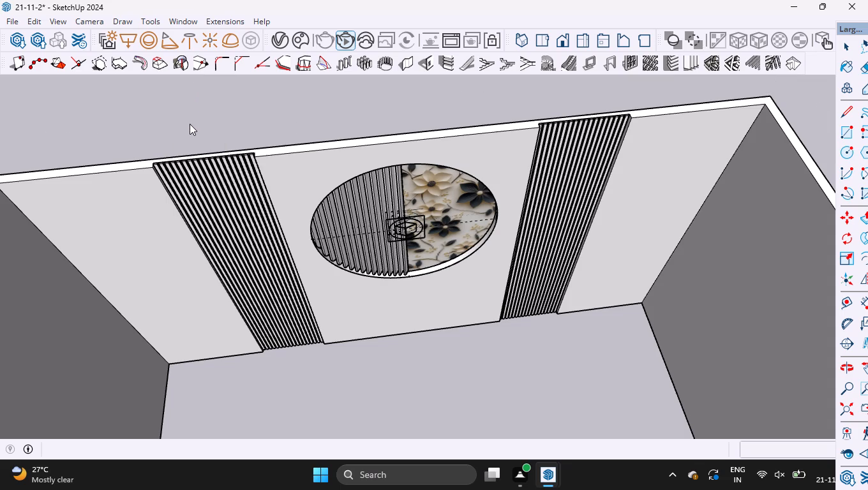
Reopen the wall group and select both louvre groups, one on each side of the round panel.
{"action": "left_click", "coordinate": [190, 124]}
{"action": "key", "text": "space"}
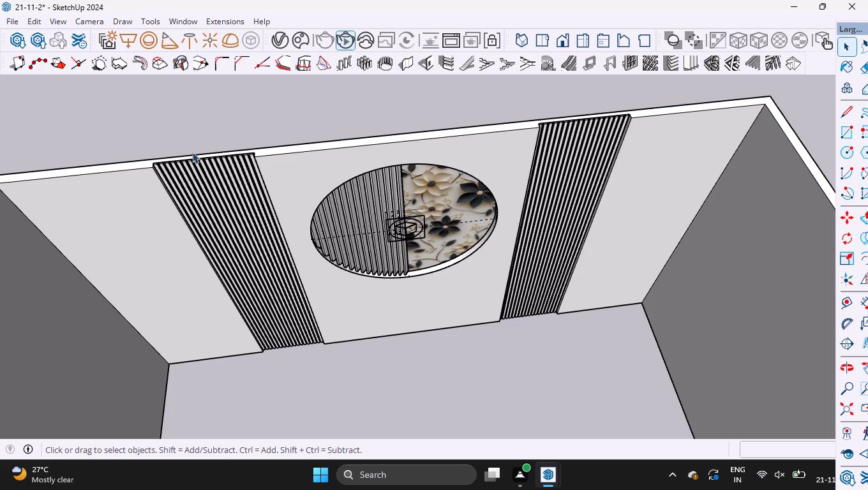
{"action": "triple_click", "coordinate": [209, 182]}
{"action": "left_click", "coordinate": [209, 182]}
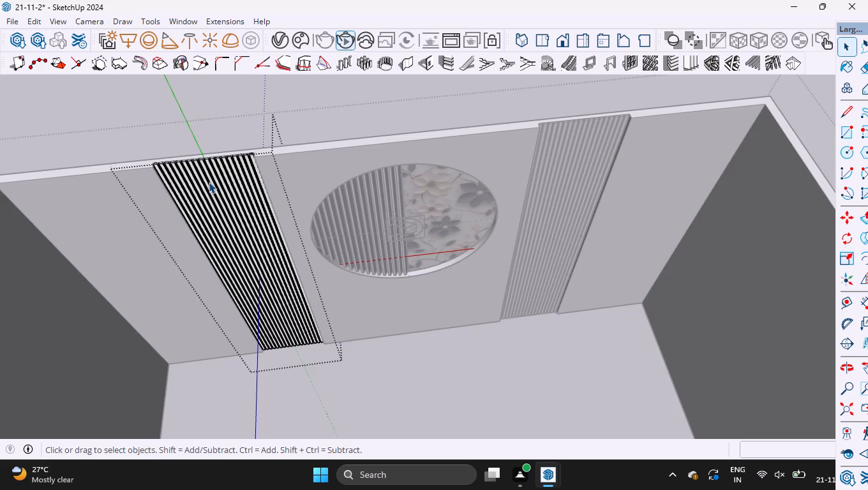
{"action": "left_click", "coordinate": [184, 97]}
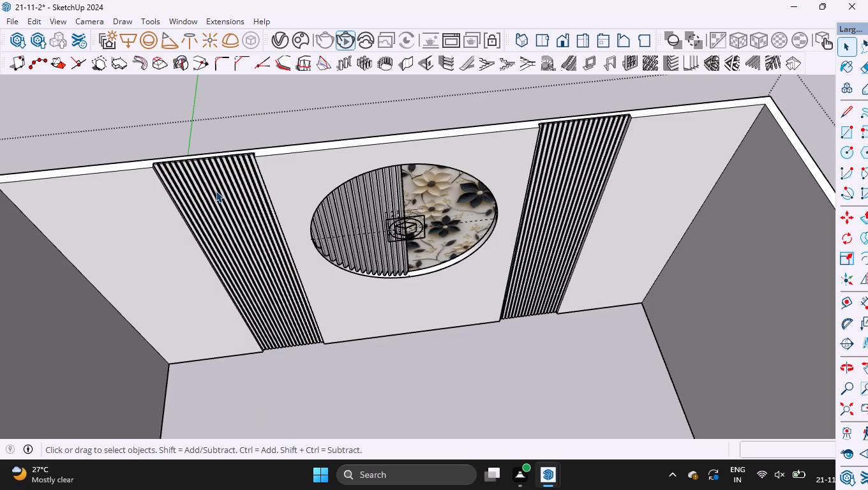
{"action": "left_click", "coordinate": [216, 191]}
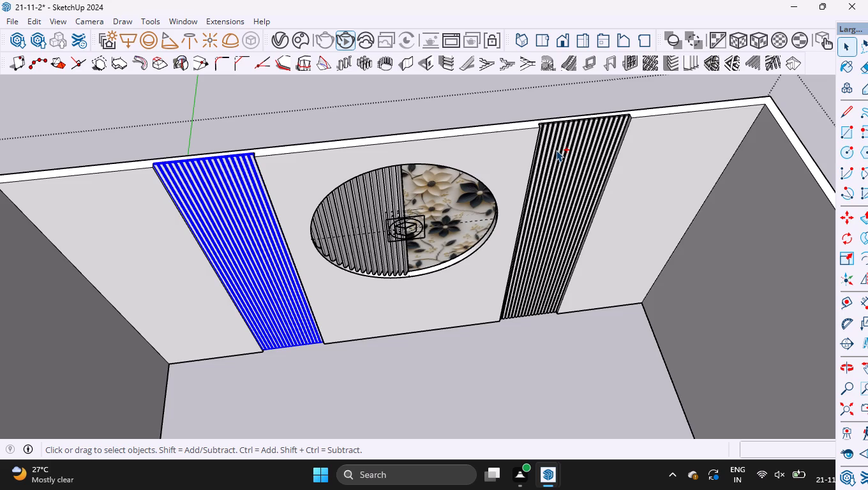
{"action": "left_click", "coordinate": [556, 150], "text": "ctrl"}
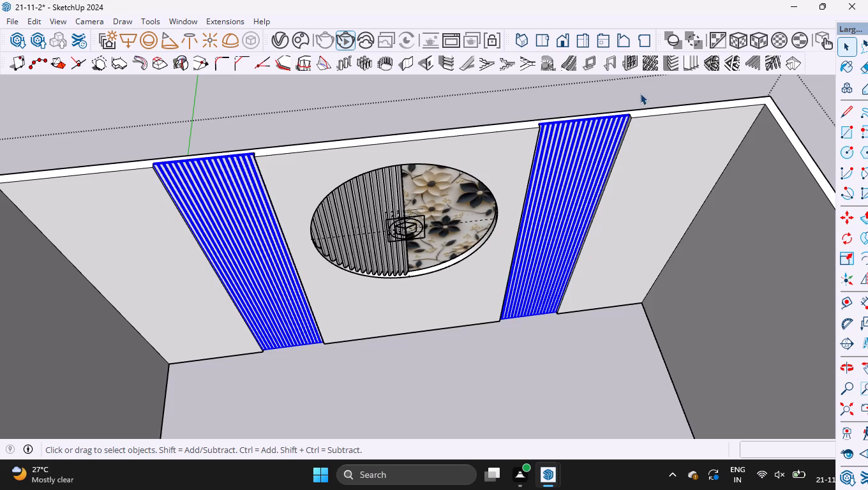
Open the Chaos Cosmos asset browser at its home page of categories.
{"action": "left_click", "coordinate": [292, 33]}
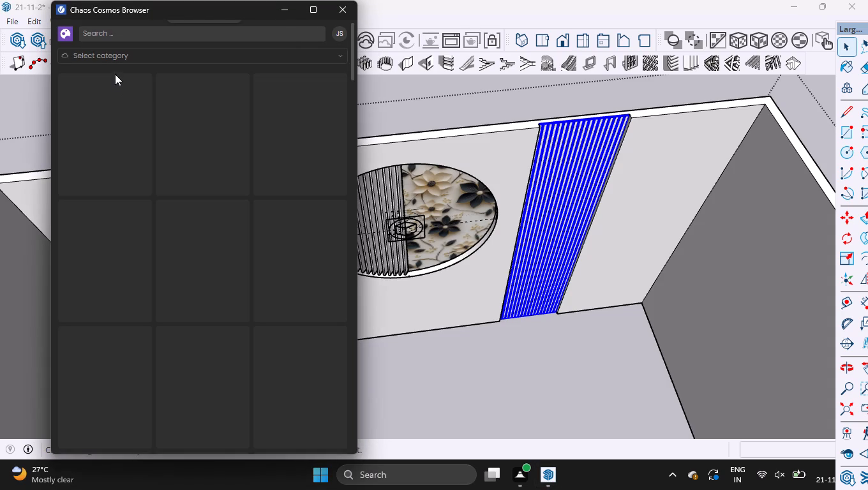
{"action": "left_click", "coordinate": [70, 33]}
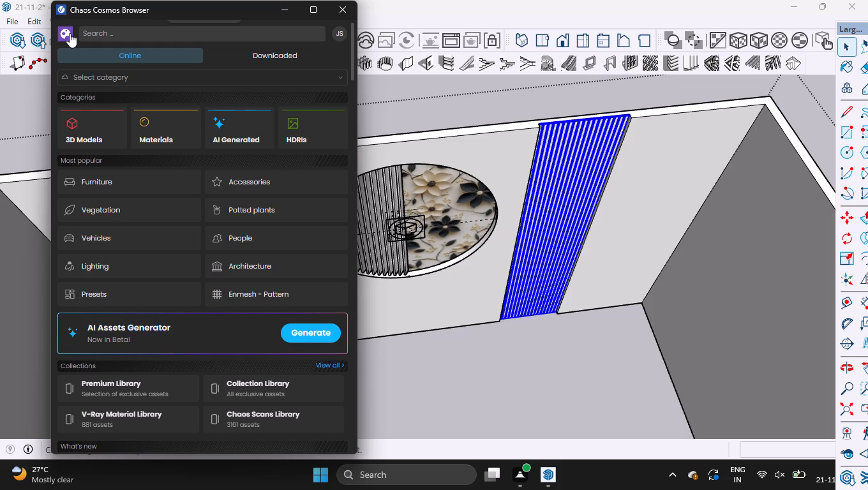
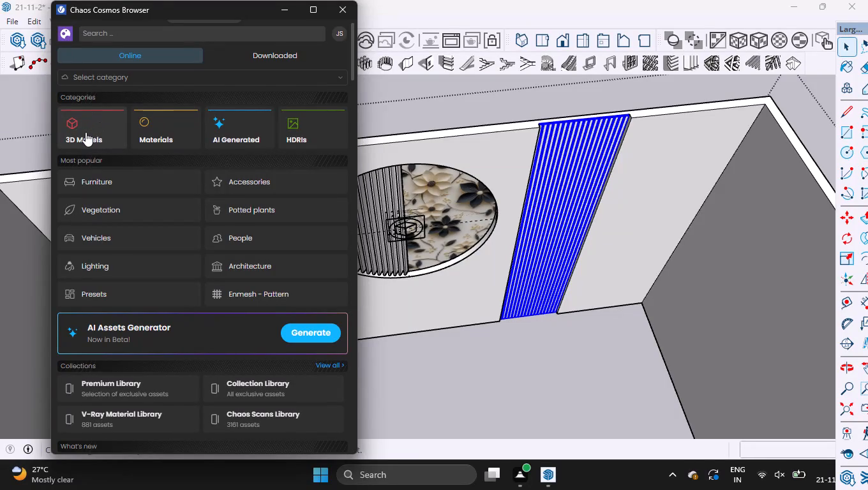
Narrow the Cosmos online library to the Wood category under Materials.
{"action": "left_click", "coordinate": [156, 133]}
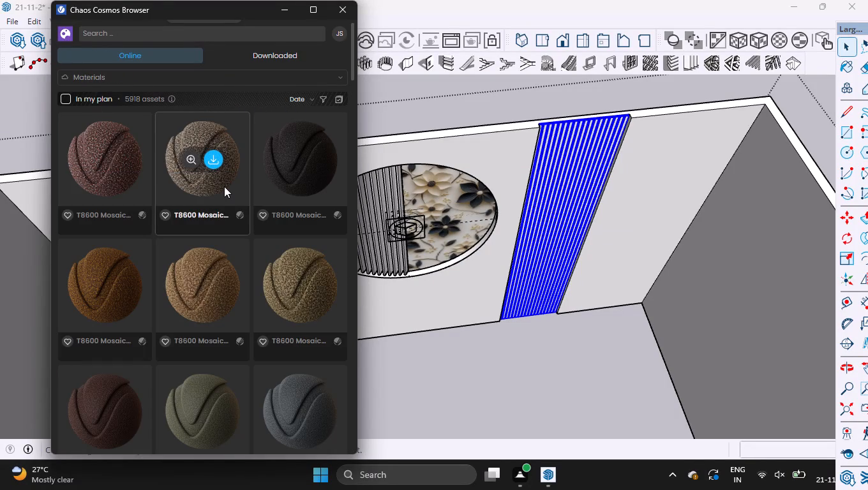
{"action": "scroll", "coordinate": [219, 193], "scroll_direction": "down", "scroll_amount": 2}
{"action": "scroll", "coordinate": [267, 165], "scroll_direction": "down", "scroll_amount": 3}
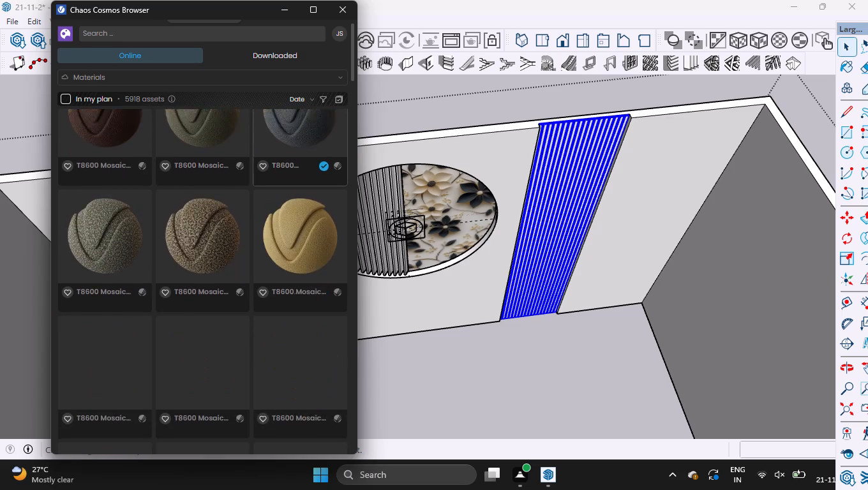
{"action": "scroll", "coordinate": [246, 145], "scroll_direction": "down", "scroll_amount": 2}
{"action": "scroll", "coordinate": [183, 364], "scroll_direction": "down", "scroll_amount": 2}
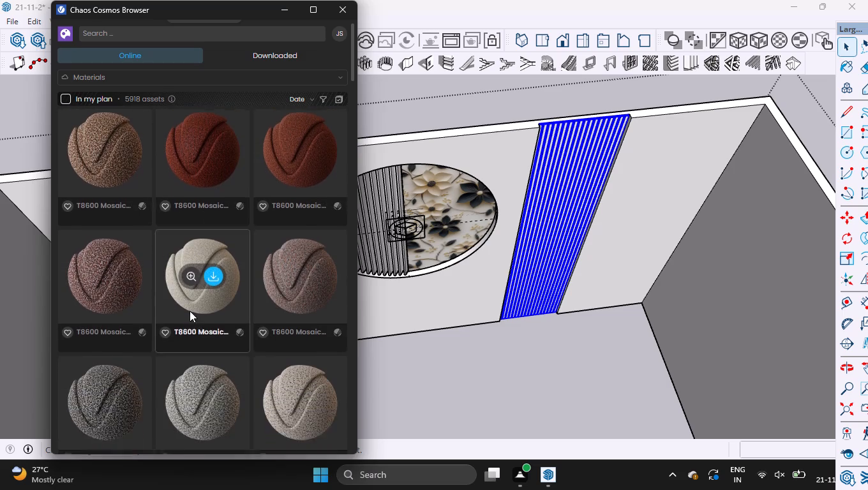
{"action": "scroll", "coordinate": [190, 311], "scroll_direction": "down", "scroll_amount": 2}
{"action": "scroll", "coordinate": [172, 188], "scroll_direction": "down", "scroll_amount": 1}
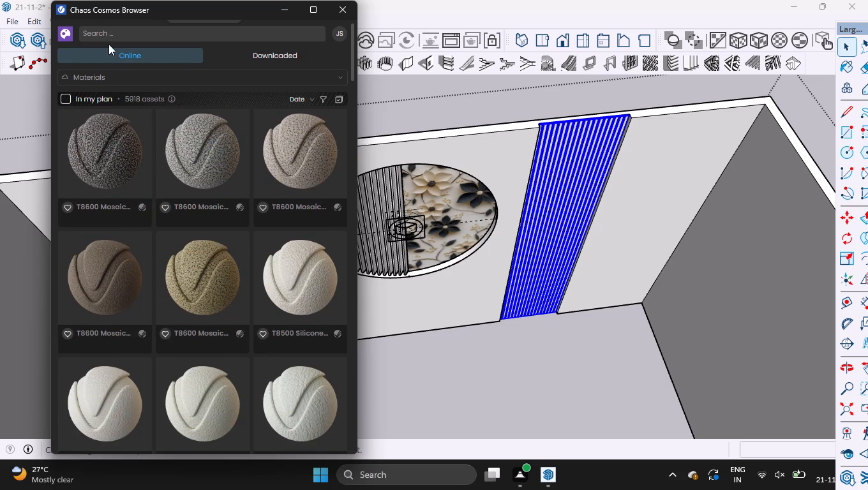
{"action": "left_click", "coordinate": [107, 77]}
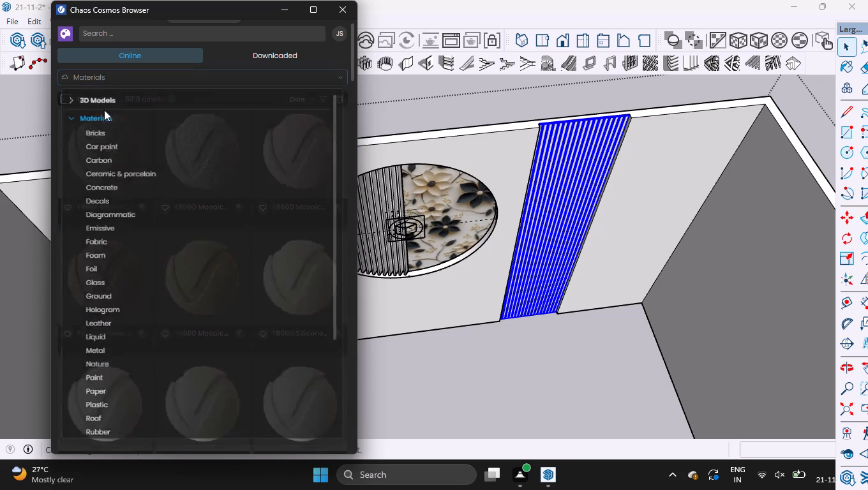
{"action": "scroll", "coordinate": [104, 183], "scroll_direction": "down", "scroll_amount": 2}
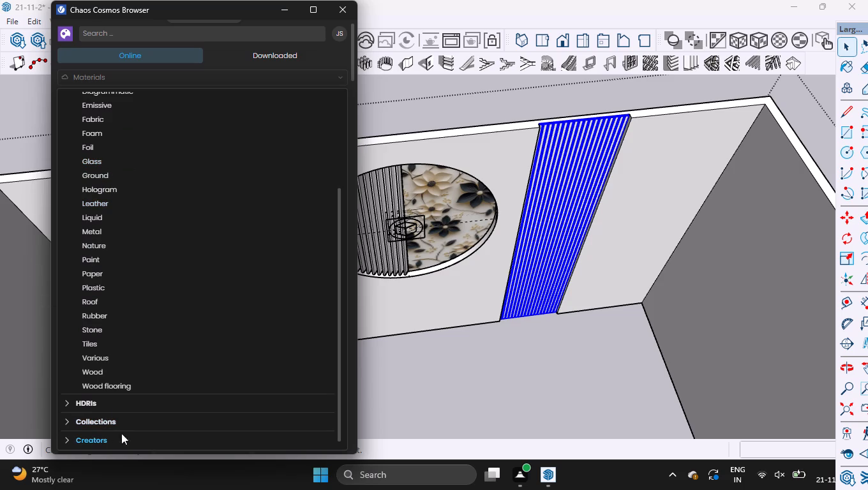
{"action": "left_click", "coordinate": [103, 370]}
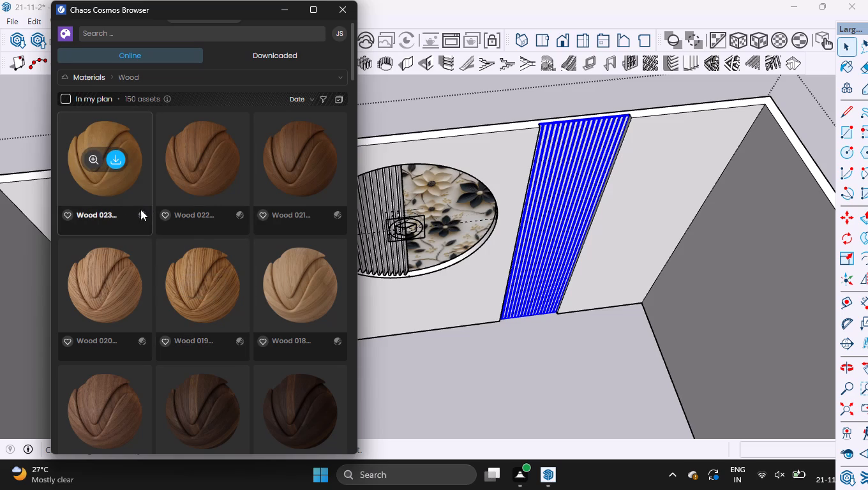
Find the reddish-brown Wood 009 material among the wood assets and download it.
{"action": "scroll", "coordinate": [141, 209], "scroll_direction": "down", "scroll_amount": 1}
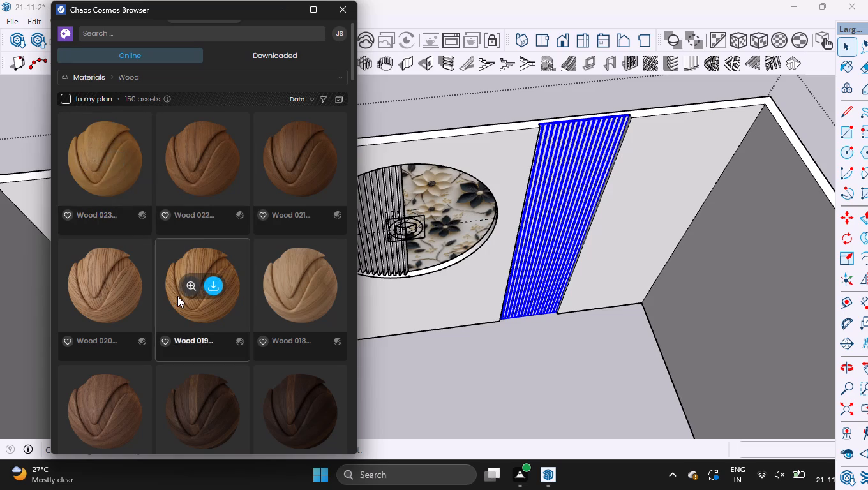
{"action": "scroll", "coordinate": [177, 296], "scroll_direction": "down", "scroll_amount": 3}
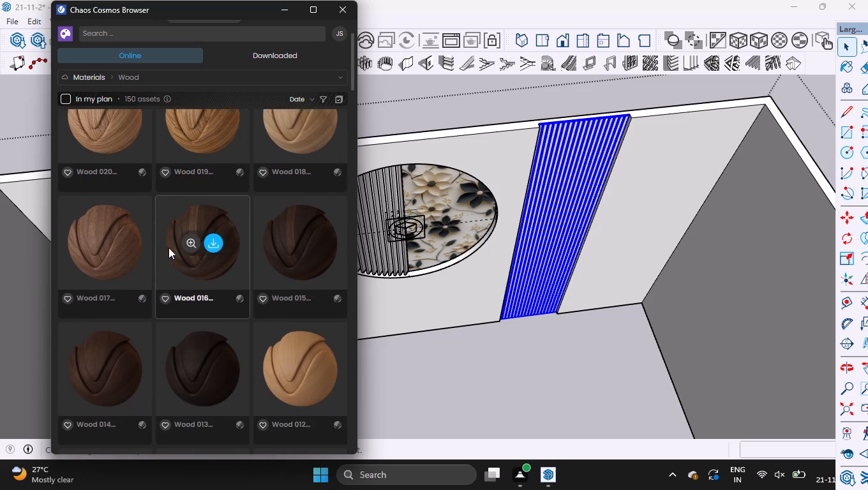
{"action": "scroll", "coordinate": [177, 280], "scroll_direction": "down", "scroll_amount": 2}
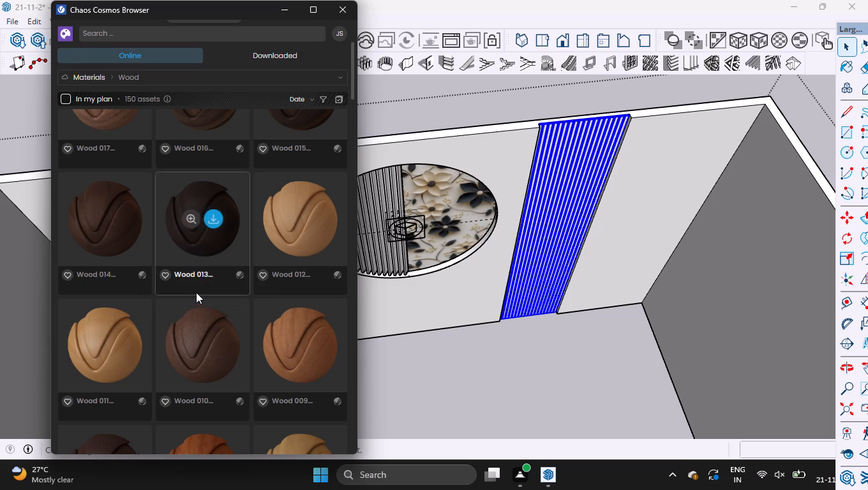
{"action": "scroll", "coordinate": [200, 293], "scroll_direction": "down", "scroll_amount": 2}
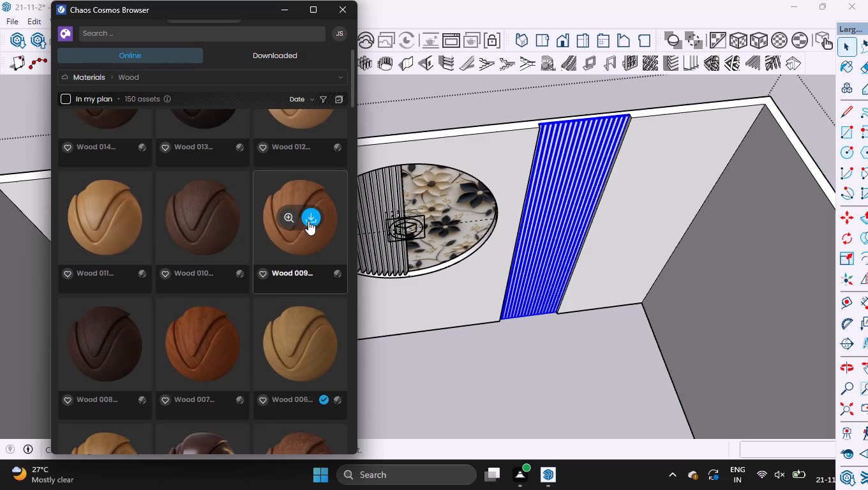
{"action": "left_click", "coordinate": [308, 221]}
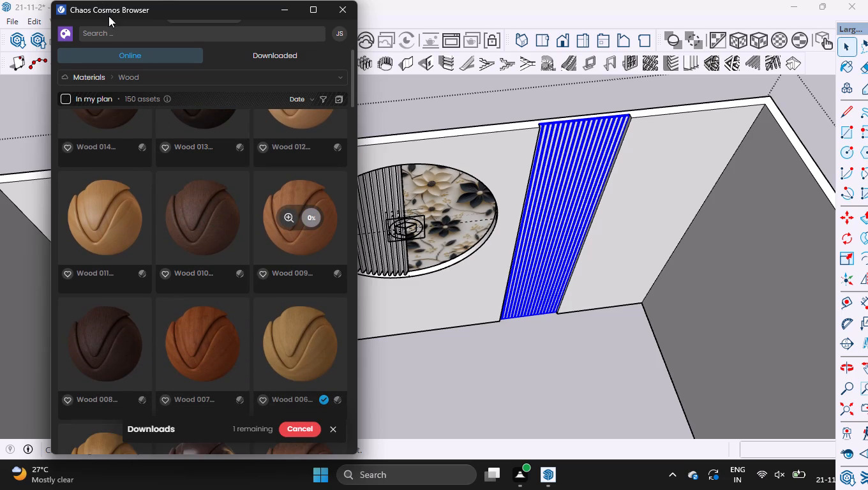
Import the Wood 009 27.06cm material into the V-Ray scene and apply it to both selected louvre groups.
{"action": "left_click_drag", "start_coordinate": [108, 16], "coordinate": [625, 35]}
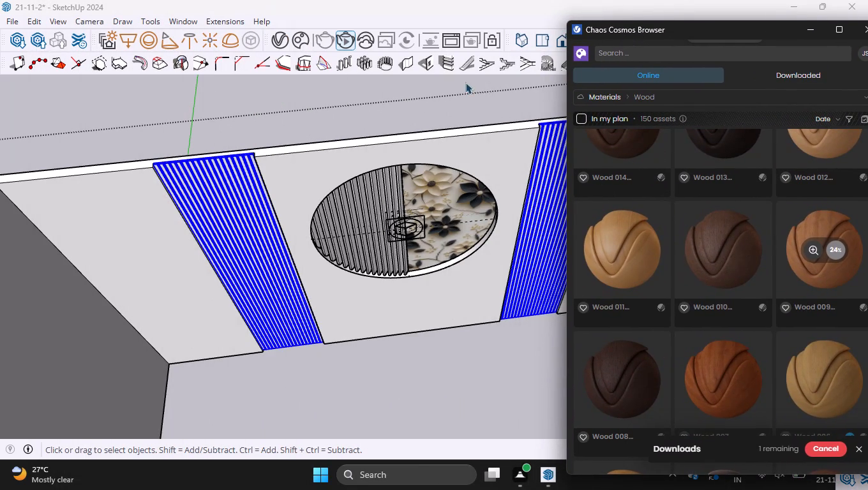
{"action": "left_click", "coordinate": [276, 36]}
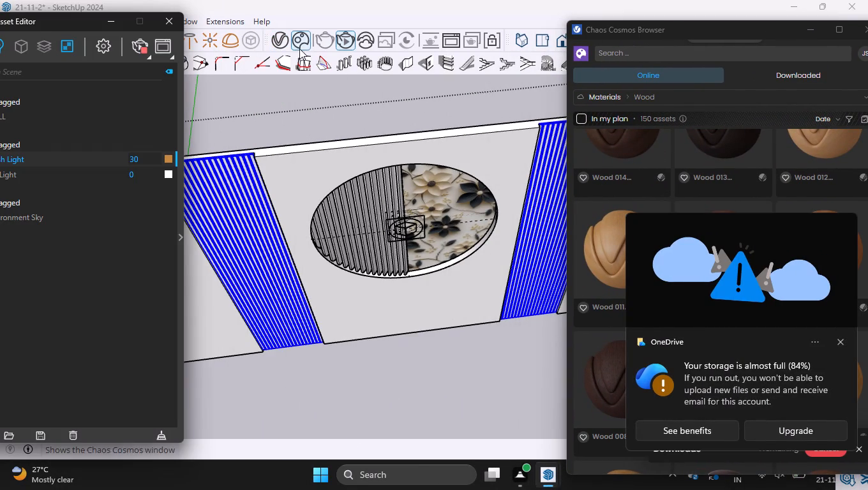
{"action": "left_click", "coordinate": [838, 339]}
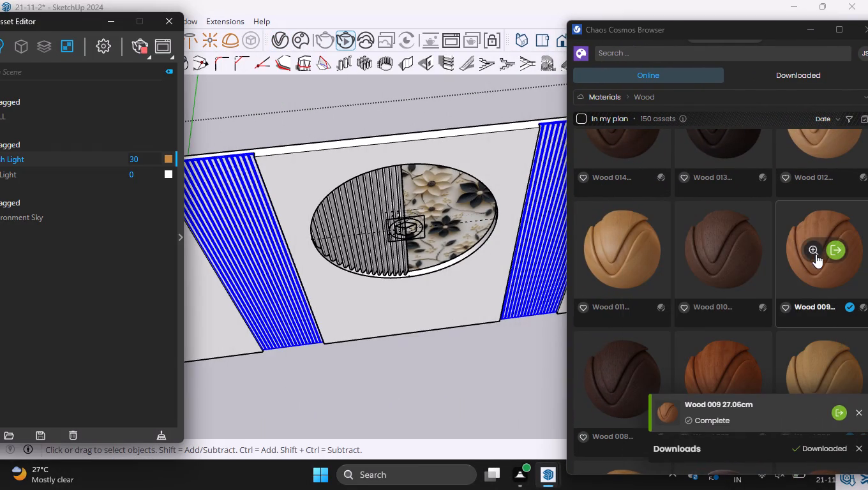
{"action": "left_click", "coordinate": [831, 251]}
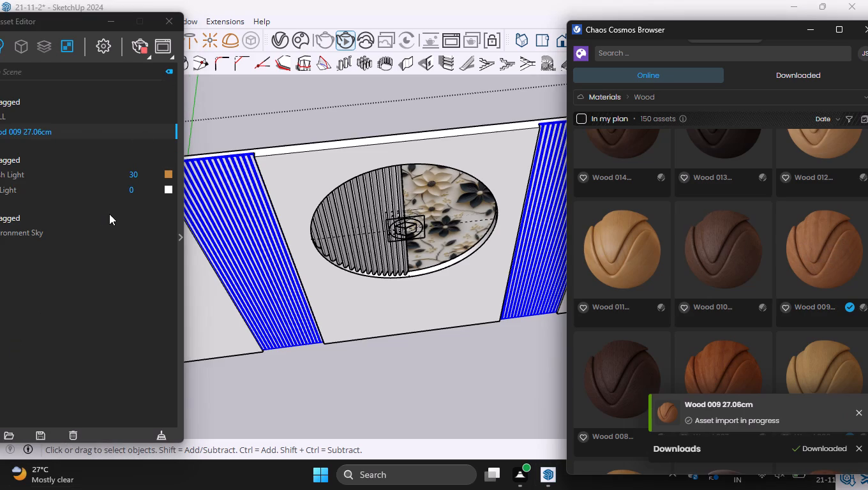
{"action": "right_click", "coordinate": [101, 135]}
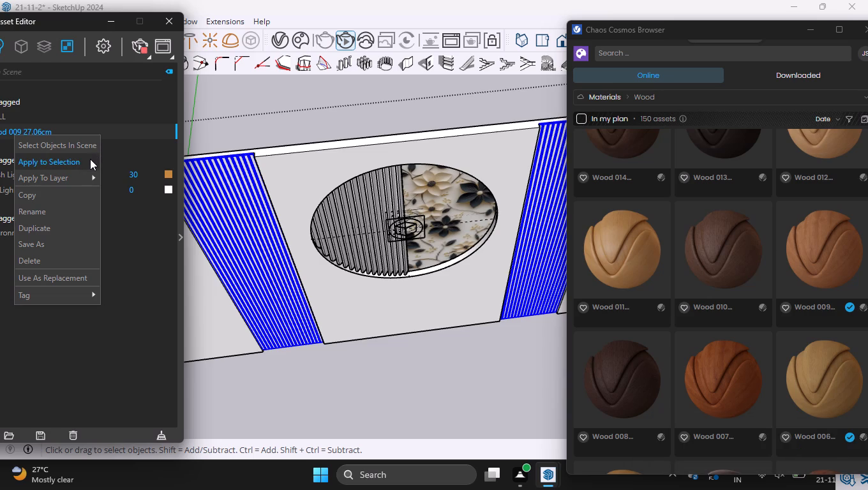
{"action": "right_click", "coordinate": [90, 159]}
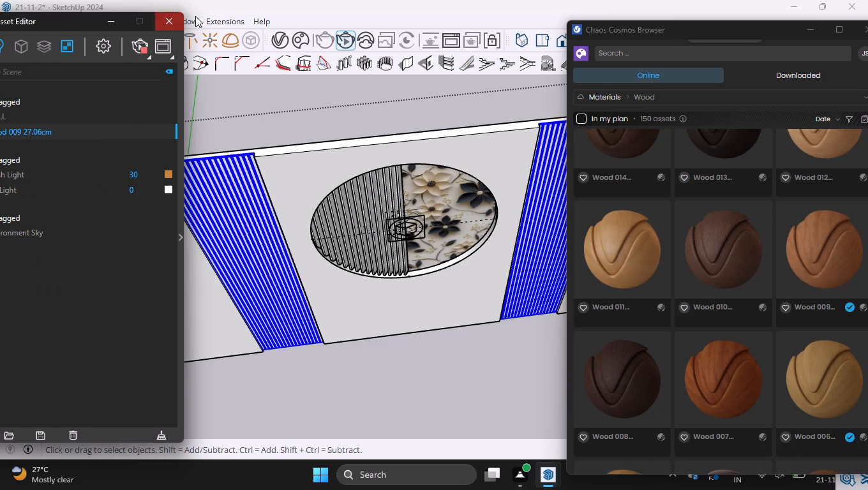
Face the round panel wall more squarely, clear the selection and check the live render in the V-Ray Frame Buffer.
{"action": "middle_click_drag", "start_coordinate": [386, 370], "coordinate": [379, 207]}
{"action": "middle_click_drag", "start_coordinate": [361, 212], "coordinate": [328, 220]}
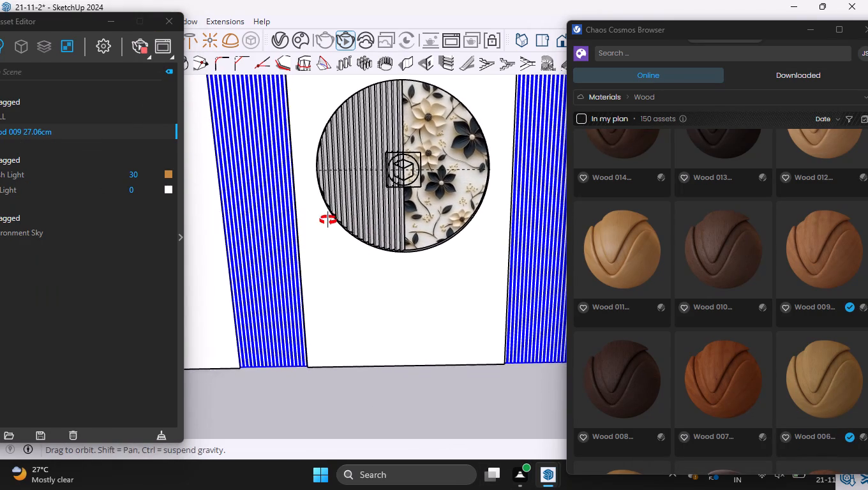
{"action": "middle_click_drag", "start_coordinate": [328, 220], "coordinate": [318, 220]}
{"action": "left_click", "coordinate": [462, 415]}
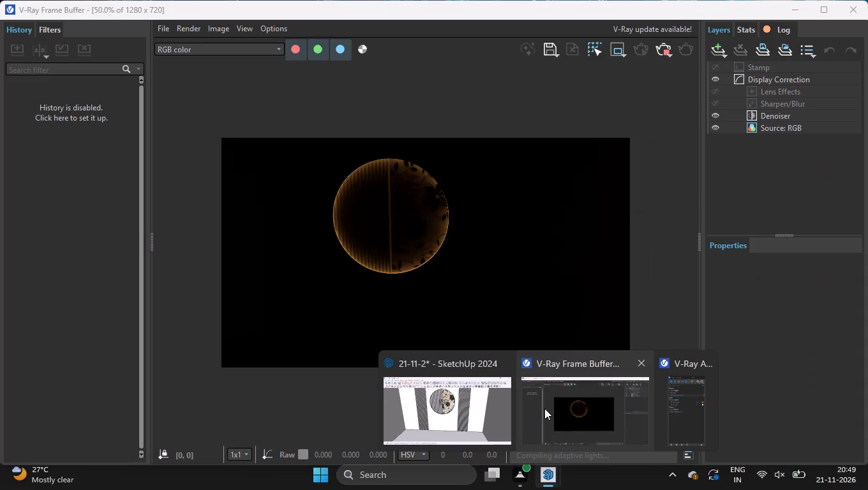
{"action": "left_click", "coordinate": [544, 408]}
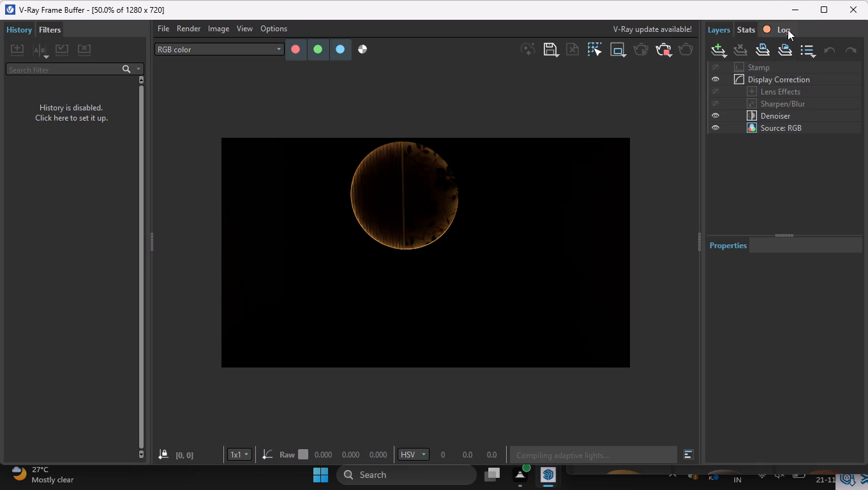
{"action": "left_click", "coordinate": [791, 8]}
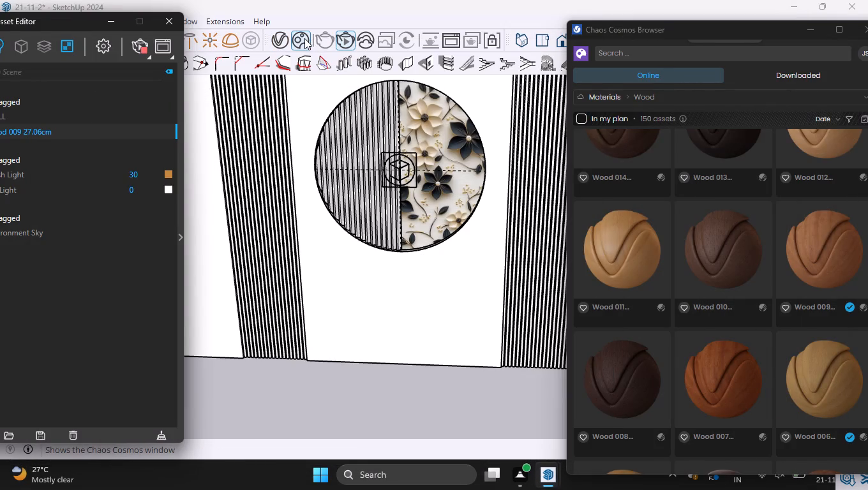
In the V-Ray Asset Editor, set the intensity of the white light listed below the mesh light to 1.
{"action": "left_click", "coordinate": [283, 42]}
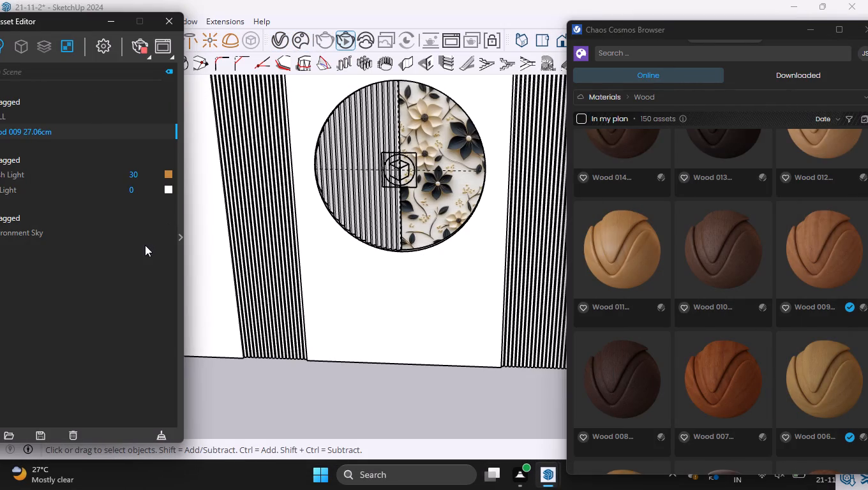
{"action": "left_click_drag", "start_coordinate": [137, 189], "coordinate": [134, 189]}
{"action": "left_click_drag", "start_coordinate": [134, 189], "coordinate": [102, 200]}
{"action": "key", "text": "1"}
{"action": "key", "text": "Return"}
Bring up the V-Ray Frame Buffer to check the render with the changed light intensity.
{"action": "left_click", "coordinate": [557, 435]}
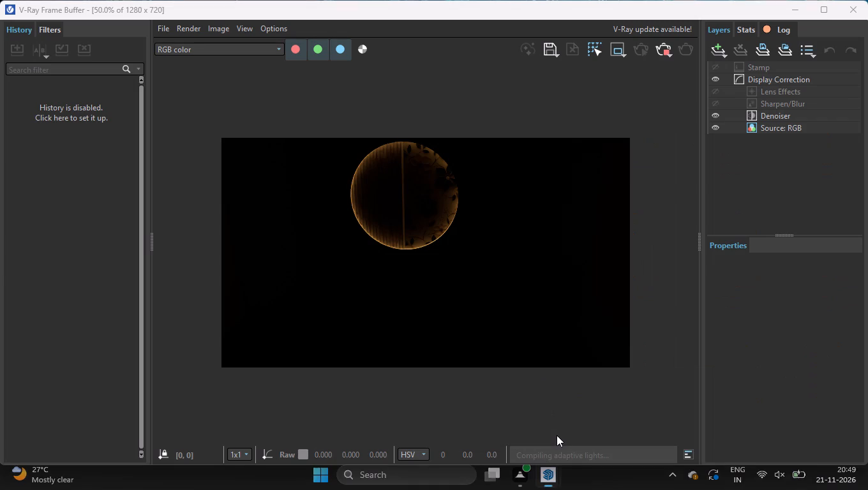
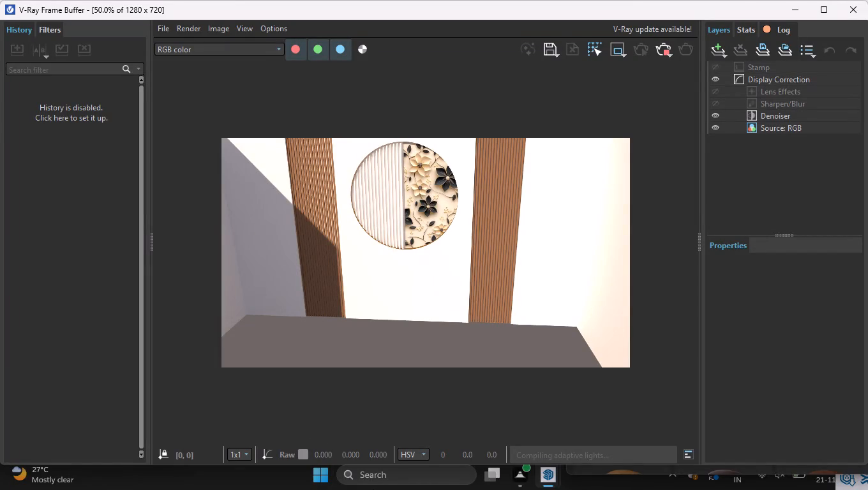
Minimise the V-Ray Frame Buffer and close the Chaos Cosmos Browser and V-Ray Asset Editor to clear the modelling view.
{"action": "key", "text": "space"}
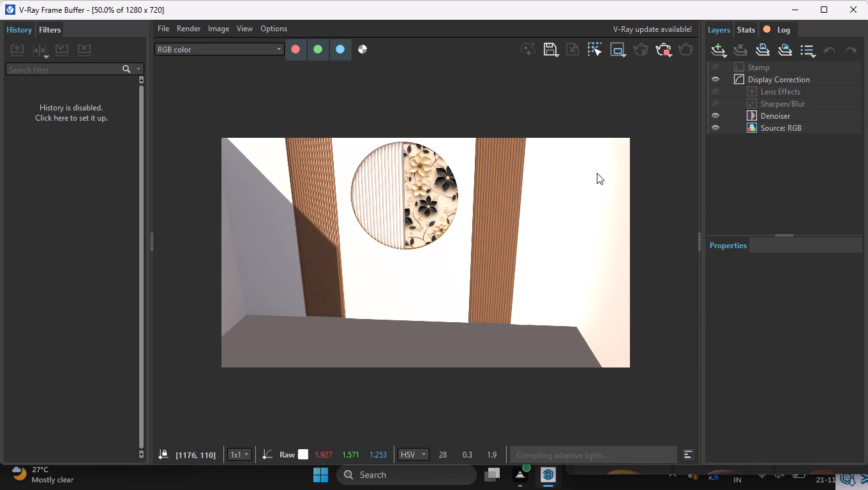
{"action": "left_click", "coordinate": [800, 7]}
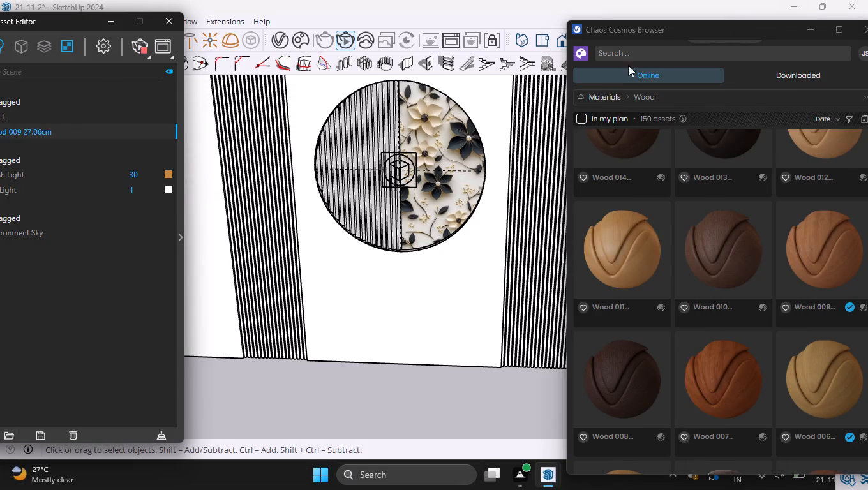
{"action": "left_click", "coordinate": [867, 31]}
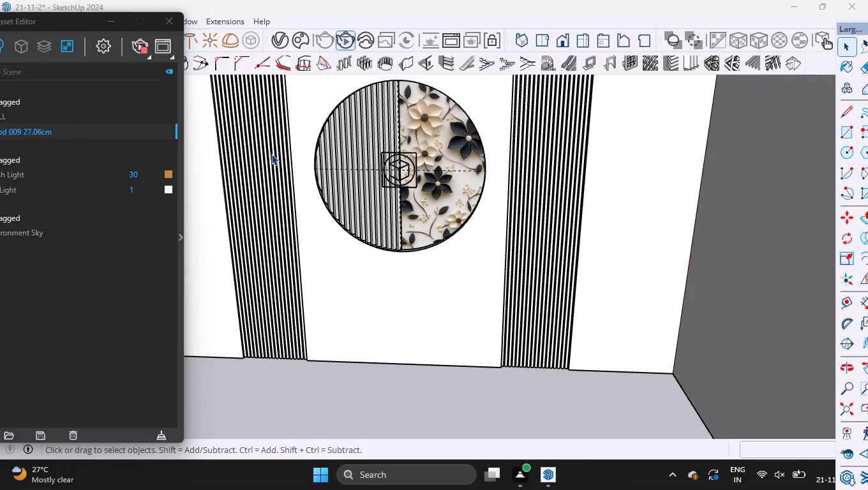
{"action": "left_click", "coordinate": [167, 16]}
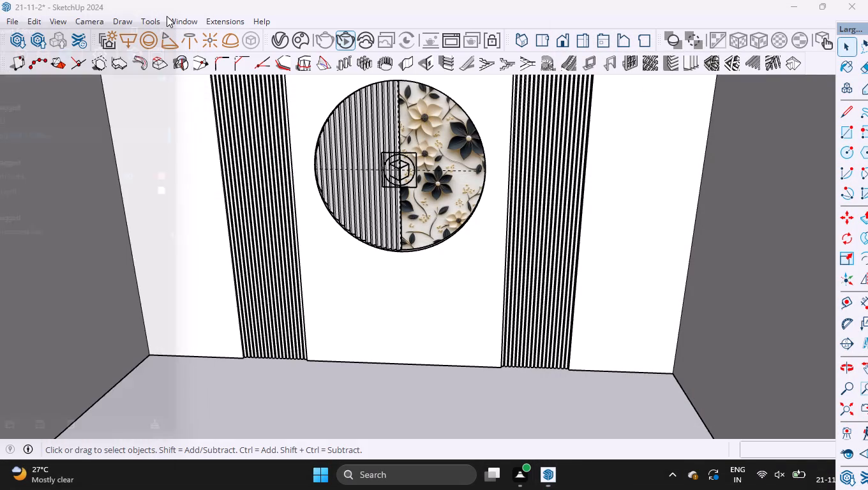
Look over the full height of the round panel wall together with both side walls, leaving nothing selected.
{"action": "left_click", "coordinate": [304, 189]}
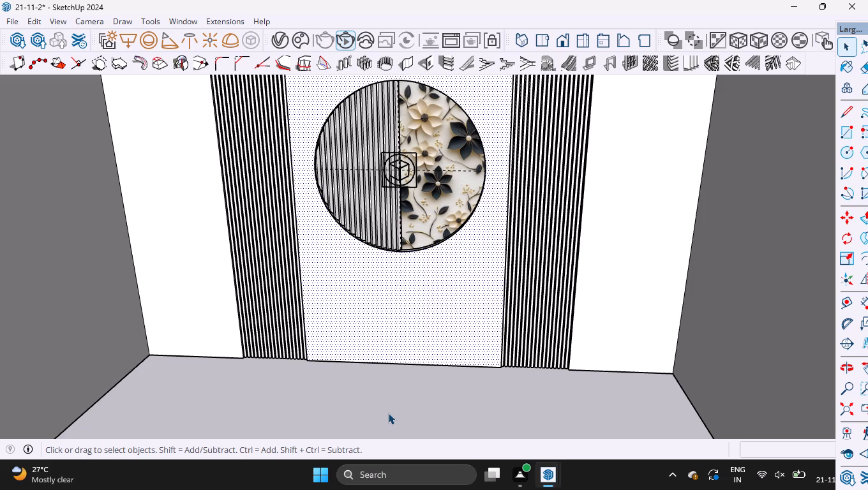
{"action": "left_click", "coordinate": [389, 412]}
{"action": "triple_click", "coordinate": [390, 425]}
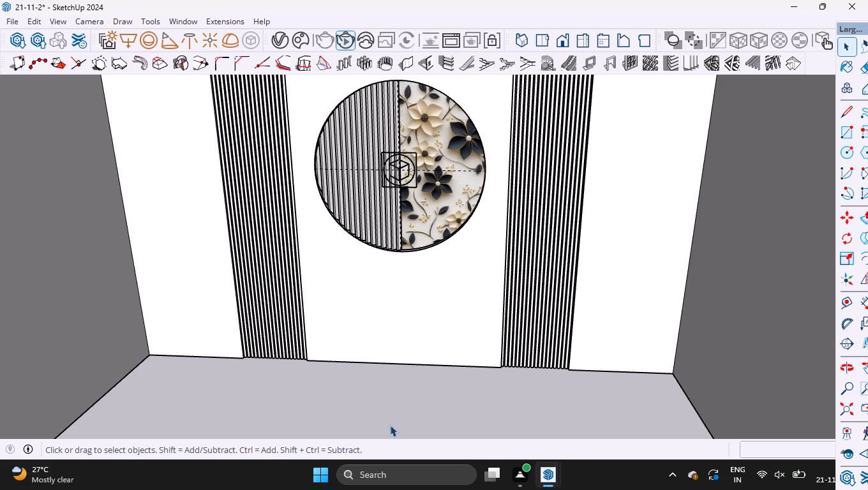
{"action": "left_click", "coordinate": [390, 425]}
{"action": "scroll", "coordinate": [15, 0], "scroll_direction": "left", "scroll_amount": 1}
{"action": "scroll", "coordinate": [15, 0], "scroll_direction": "down", "scroll_amount": 1, "text": "ctrl"}
{"action": "scroll", "coordinate": [15, 0], "scroll_direction": "left", "scroll_amount": 1, "text": "ctrl"}
{"action": "scroll", "coordinate": [15, 0], "scroll_direction": "down", "scroll_amount": 1, "text": "ctrl"}
{"action": "scroll", "coordinate": [15, 0], "scroll_direction": "left", "scroll_amount": 1, "text": "ctrl"}
{"action": "scroll", "coordinate": [15, 0], "scroll_direction": "down", "scroll_amount": 1, "text": "ctrl"}
{"action": "scroll", "coordinate": [15, 0], "scroll_direction": "left", "scroll_amount": 1, "text": "ctrl"}
{"action": "scroll", "coordinate": [15, 0], "scroll_direction": "down", "scroll_amount": 1, "text": "ctrl"}
{"action": "scroll", "coordinate": [15, 0], "scroll_direction": "left", "scroll_amount": 1, "text": "ctrl"}
{"action": "left_click_drag", "start_coordinate": [276, 391], "coordinate": [255, 370]}
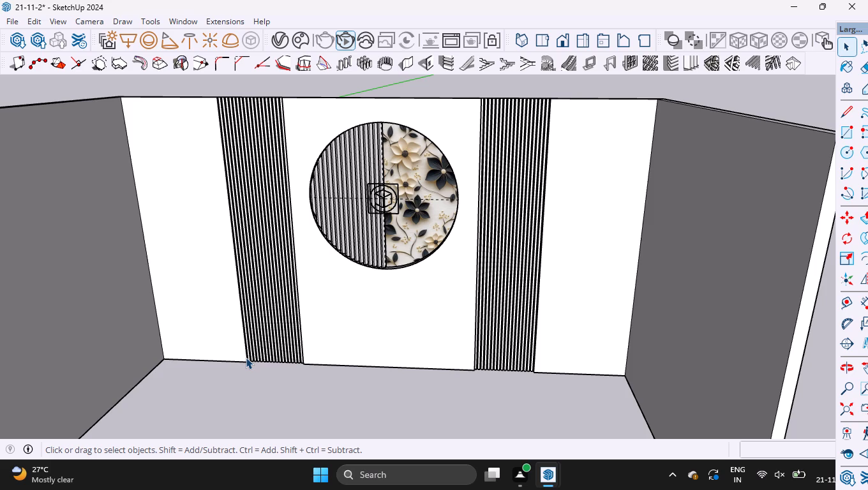
{"action": "left_click_drag", "start_coordinate": [160, 419], "coordinate": [19, 376]}
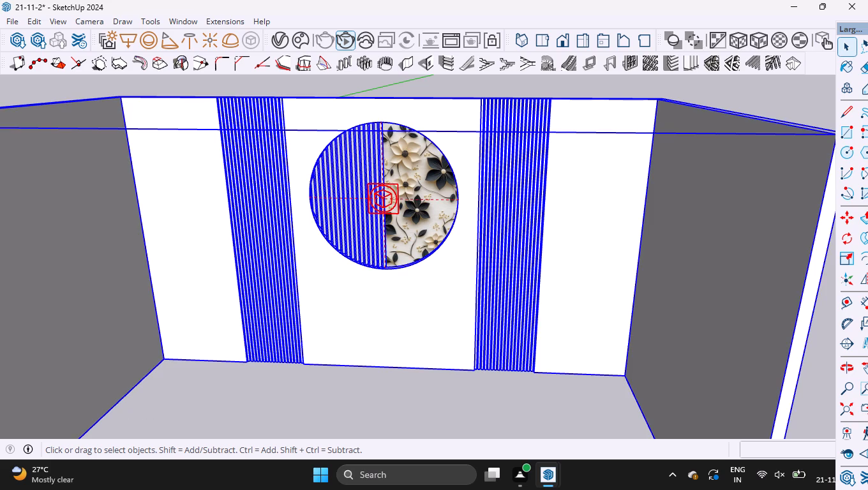
{"action": "left_click", "coordinate": [168, 415]}
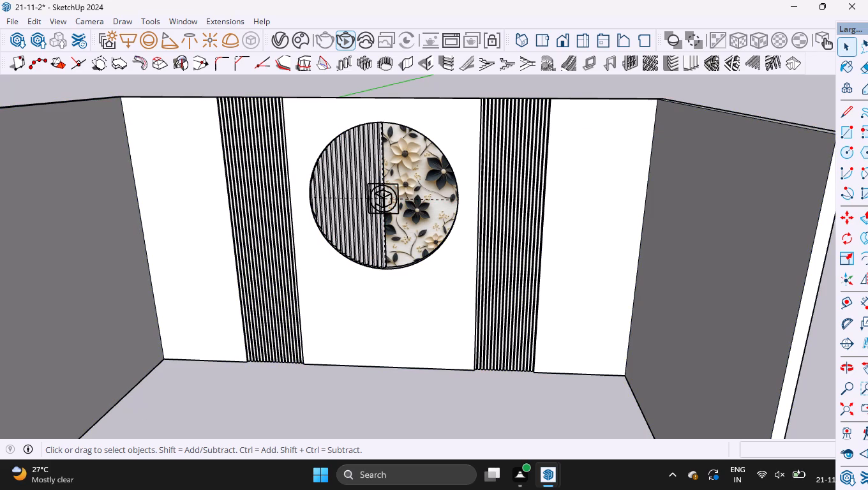
{"action": "left_click", "coordinate": [179, 428]}
{"action": "left_click_drag", "start_coordinate": [179, 428], "coordinate": [210, 453]}
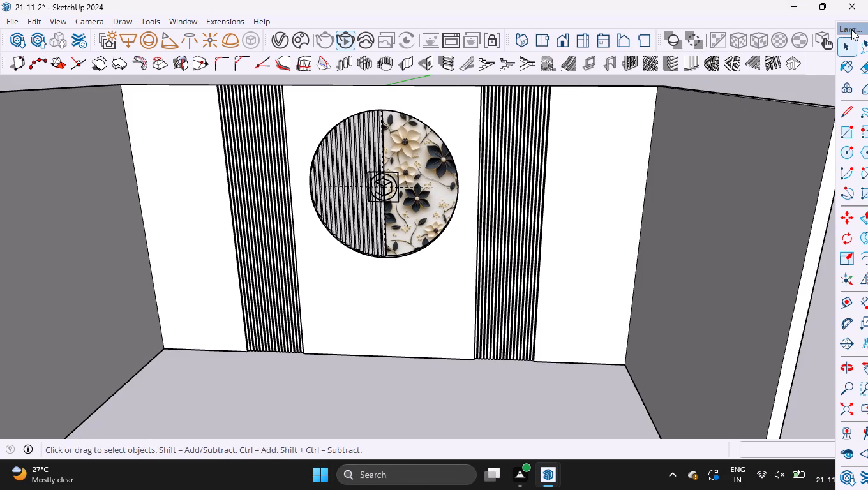
Bring the floating large tool set fully into view and close it.
{"action": "left_click_drag", "start_coordinate": [851, 29], "coordinate": [791, 17]}
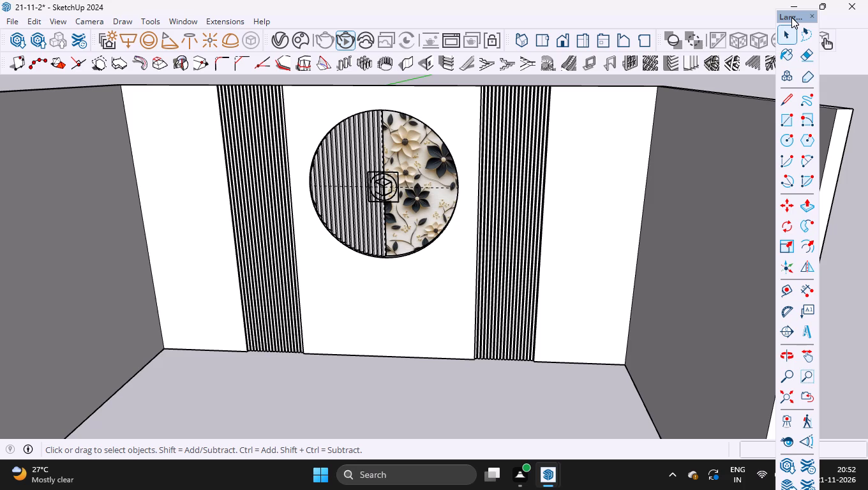
{"action": "left_click_drag", "start_coordinate": [791, 17], "coordinate": [794, 24]}
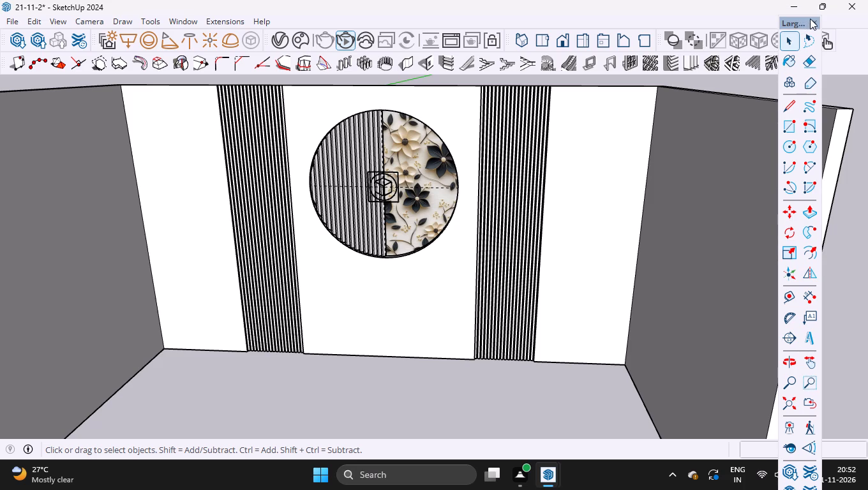
{"action": "left_click", "coordinate": [812, 23]}
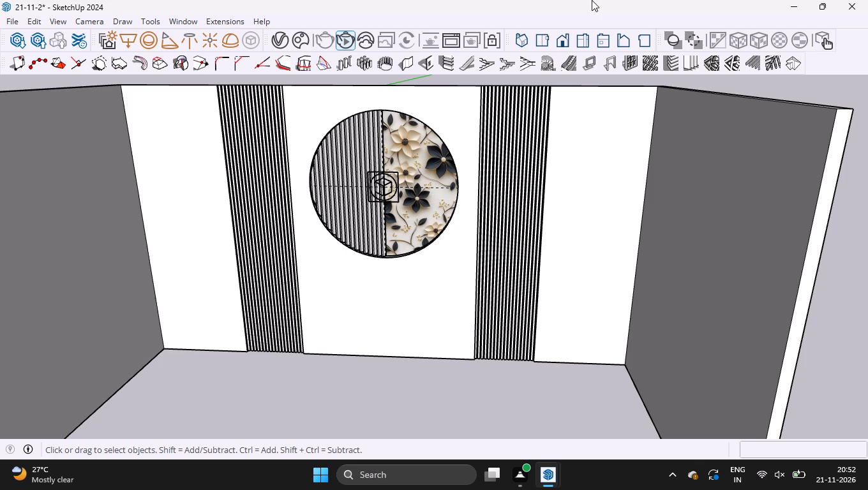
{"action": "right_click", "coordinate": [592, 0]}
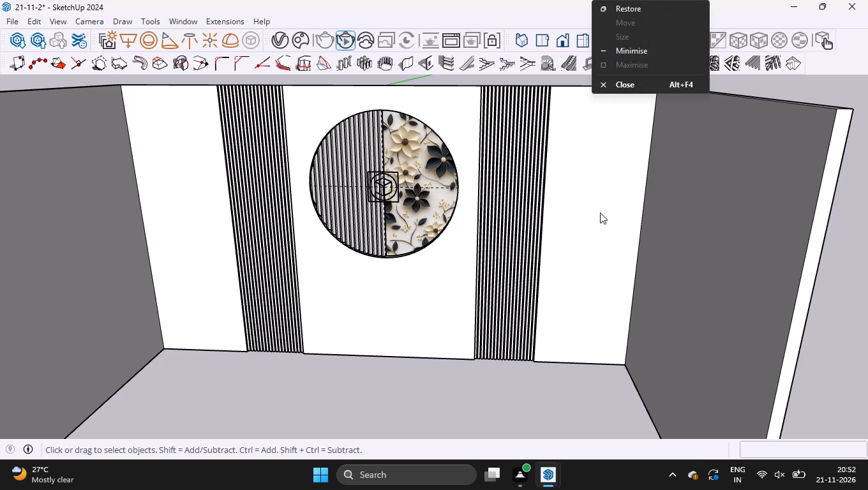
{"action": "left_click", "coordinate": [837, 265]}
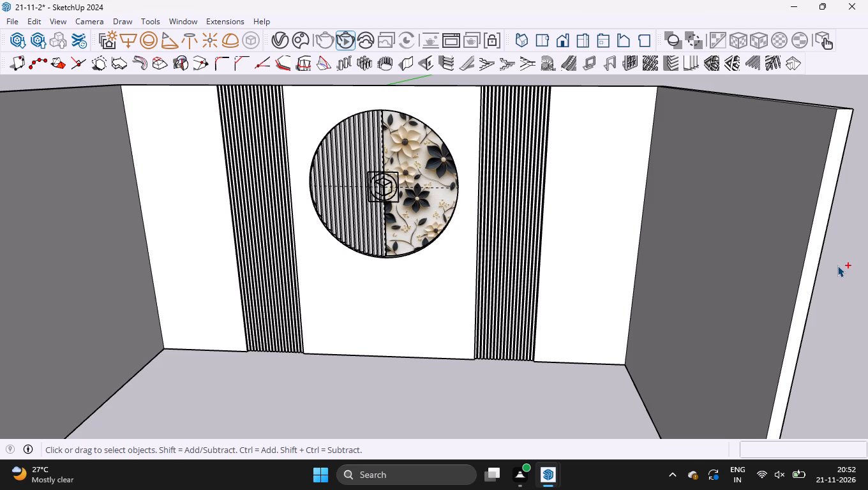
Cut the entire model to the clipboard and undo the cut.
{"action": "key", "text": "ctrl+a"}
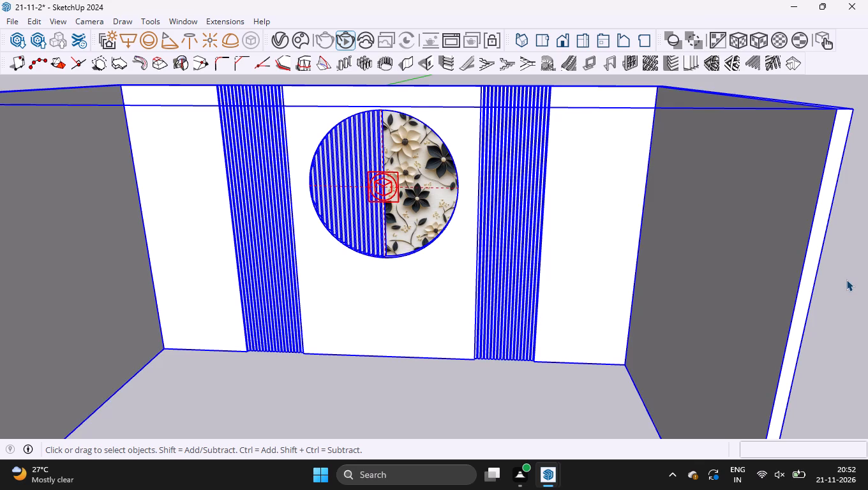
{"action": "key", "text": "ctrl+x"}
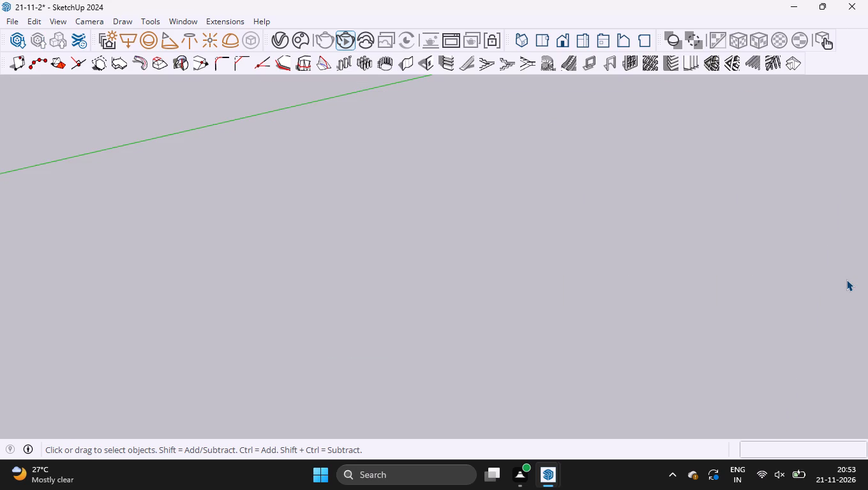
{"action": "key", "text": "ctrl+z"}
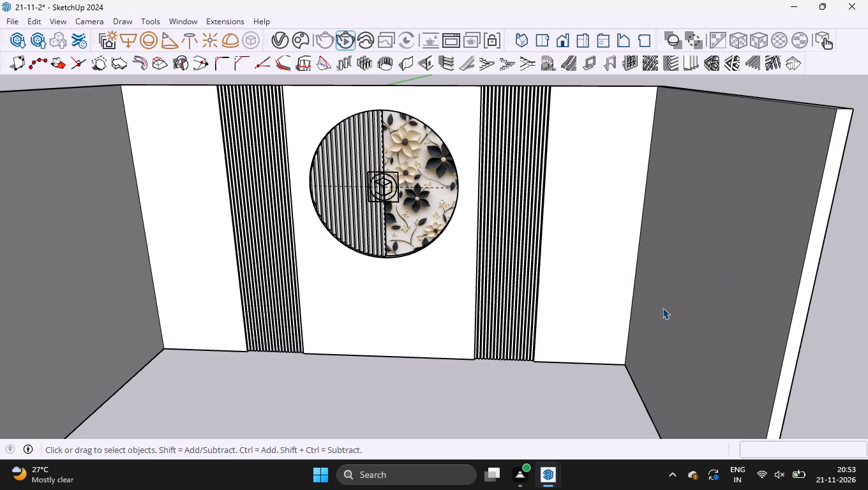
Save the 21-11-2 model.
{"action": "key", "text": "ctrl+s"}
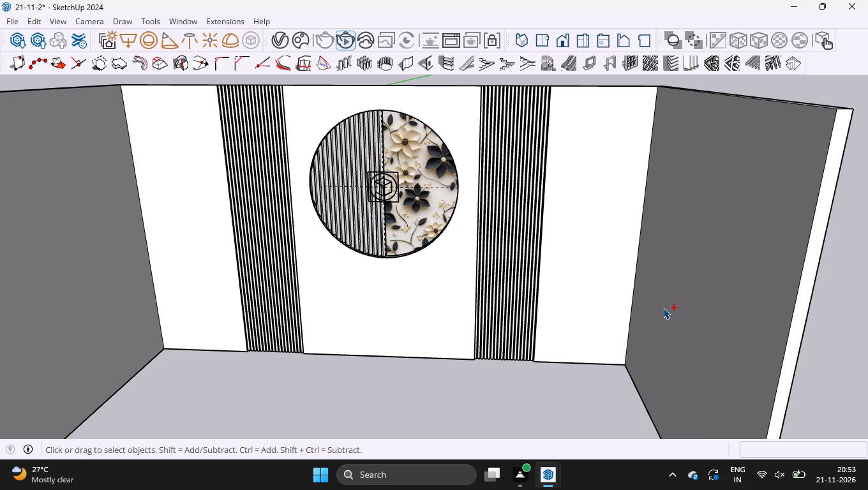
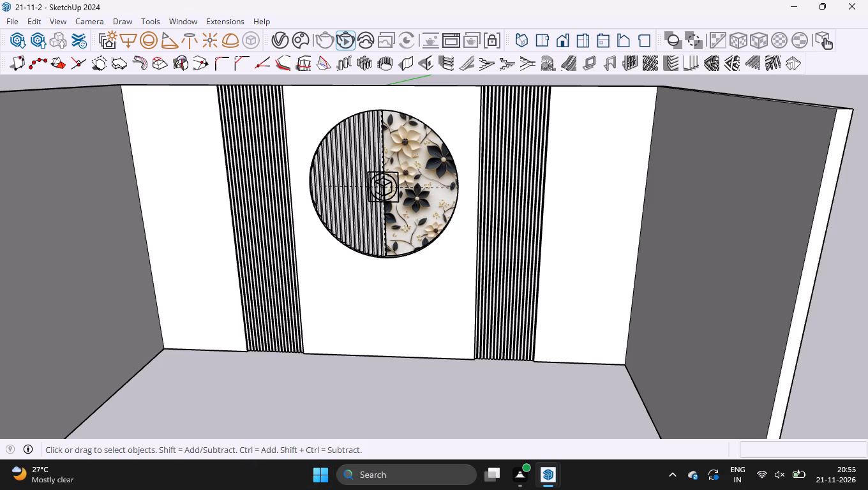
Create a new group and draw a 20' by 36' 8 3/4" rectangle across the outer corners of the room's underside.
{"action": "scroll", "coordinate": [552, 163], "scroll_direction": "down", "scroll_amount": 5}
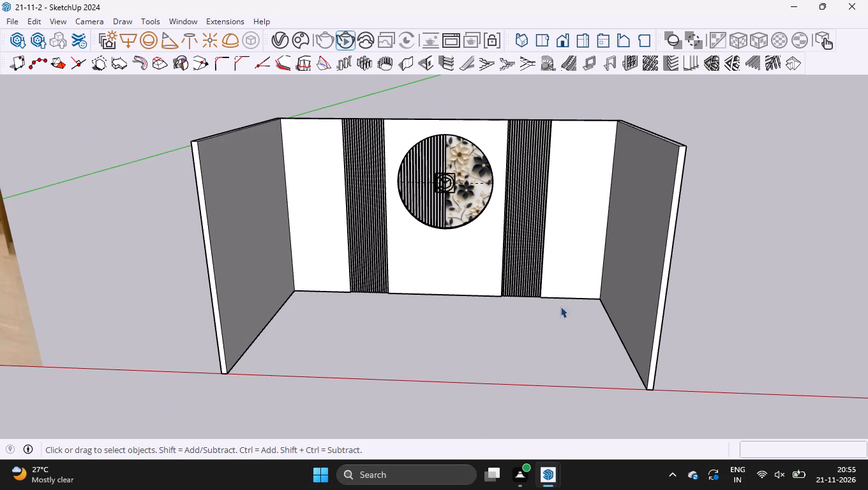
{"action": "middle_click_drag", "start_coordinate": [712, 398], "coordinate": [672, 184]}
{"action": "middle_click_drag", "start_coordinate": [647, 330], "coordinate": [685, 171]}
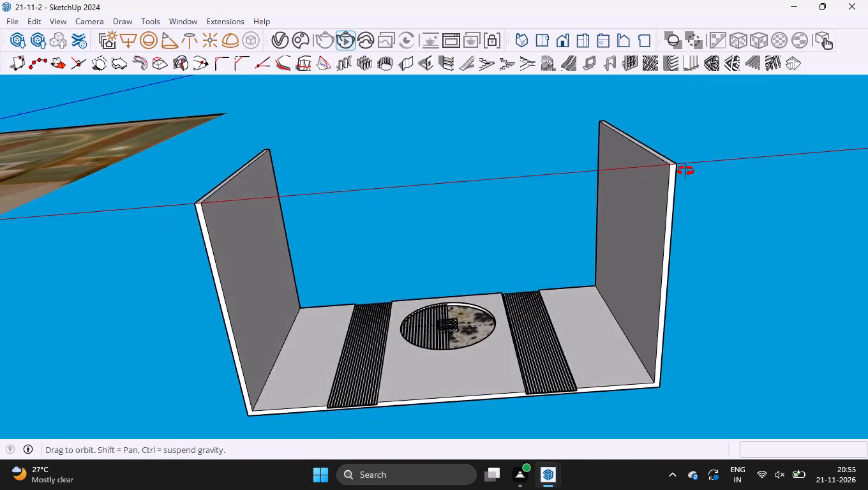
{"action": "middle_click_drag", "start_coordinate": [685, 171], "coordinate": [681, 121]}
{"action": "right_click", "coordinate": [705, 155]}
{"action": "left_click", "coordinate": [733, 198]}
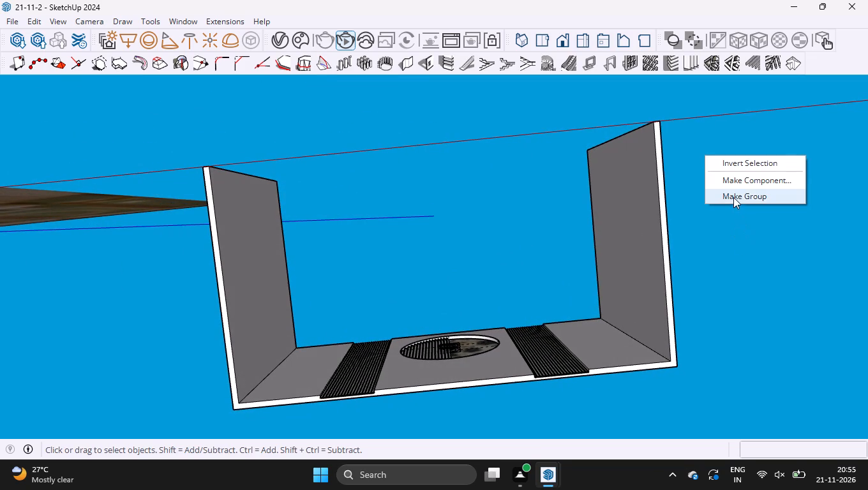
{"action": "key", "text": "r"}
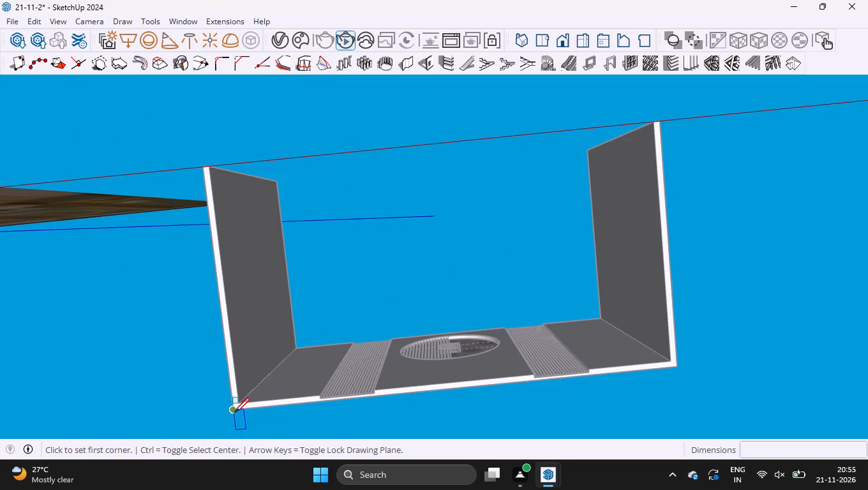
{"action": "left_click", "coordinate": [234, 410]}
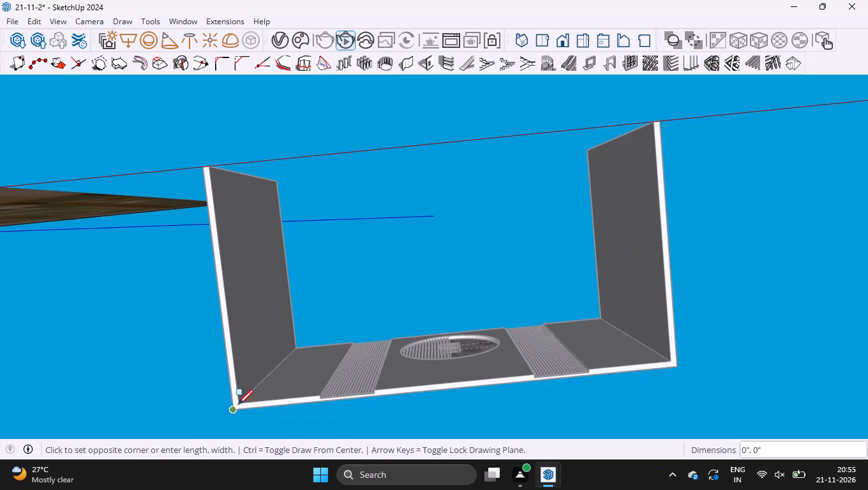
{"action": "left_click", "coordinate": [661, 122]}
Push/Pull the floor rectangle to a 6" thickness and leave the group.
{"action": "key", "text": "p"}
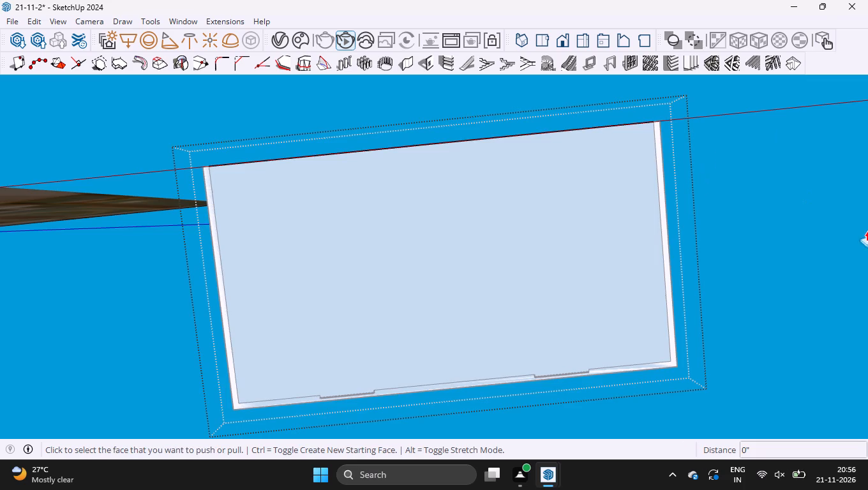
{"action": "left_click", "coordinate": [660, 271]}
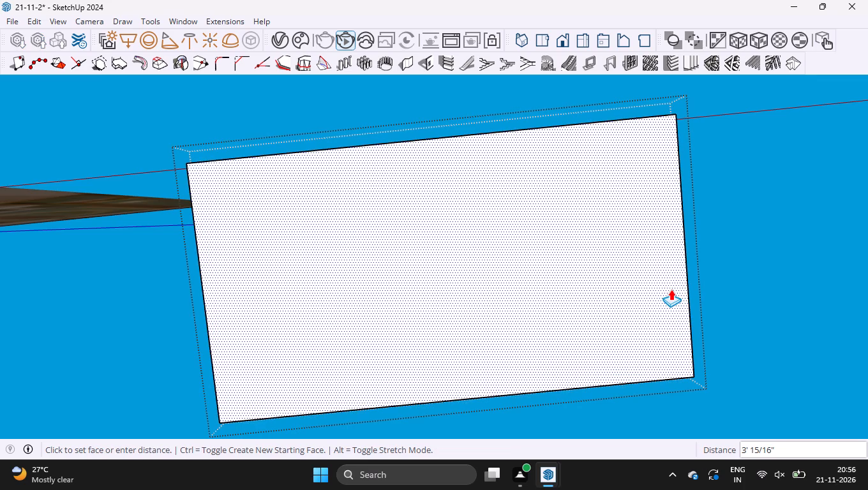
{"action": "type", "text": "6\""}
{"action": "key", "text": "Return"}
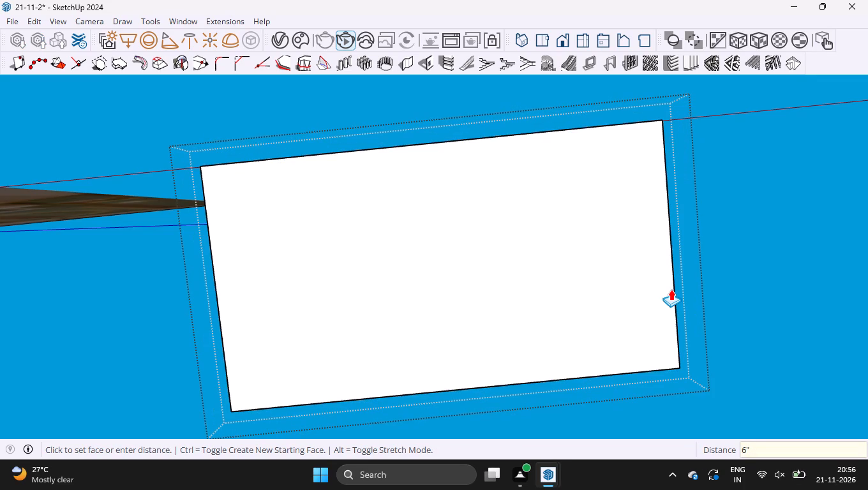
{"action": "key", "text": "space"}
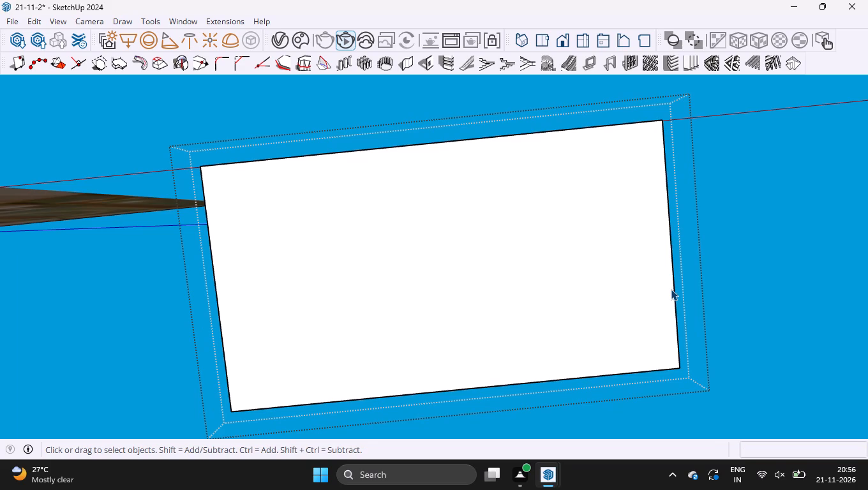
{"action": "left_click", "coordinate": [752, 241]}
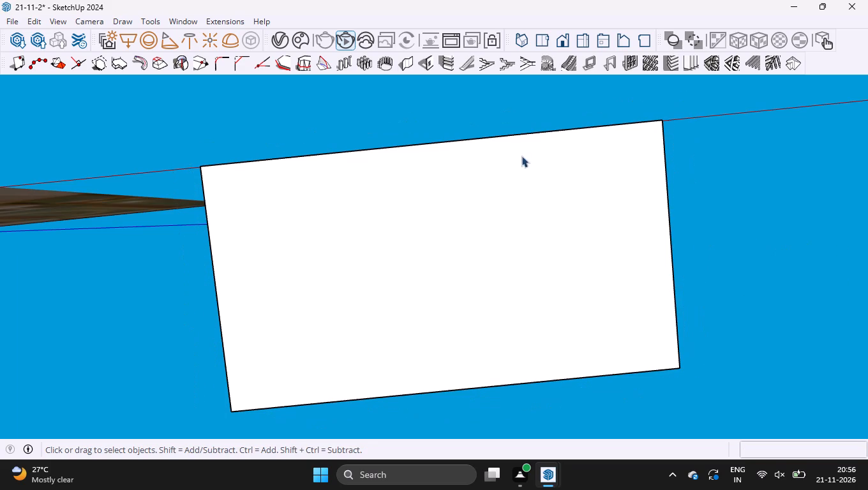
Copy the floor slab 20' 6" straight up onto the top of the walls as a ceiling.
{"action": "middle_click_drag", "start_coordinate": [521, 158], "coordinate": [602, 462]}
{"action": "middle_click_drag", "start_coordinate": [512, 244], "coordinate": [477, 394]}
{"action": "scroll", "coordinate": [438, 320], "scroll_direction": "down", "scroll_amount": 1}
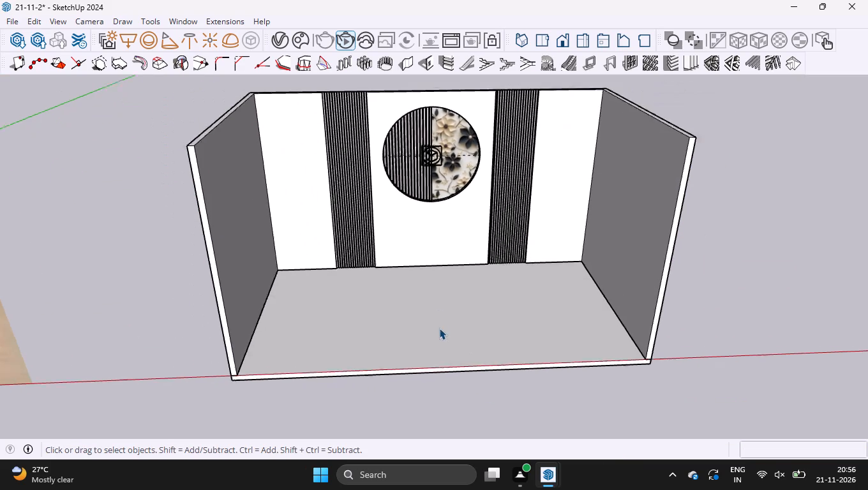
{"action": "scroll", "coordinate": [439, 328], "scroll_direction": "down", "scroll_amount": 1}
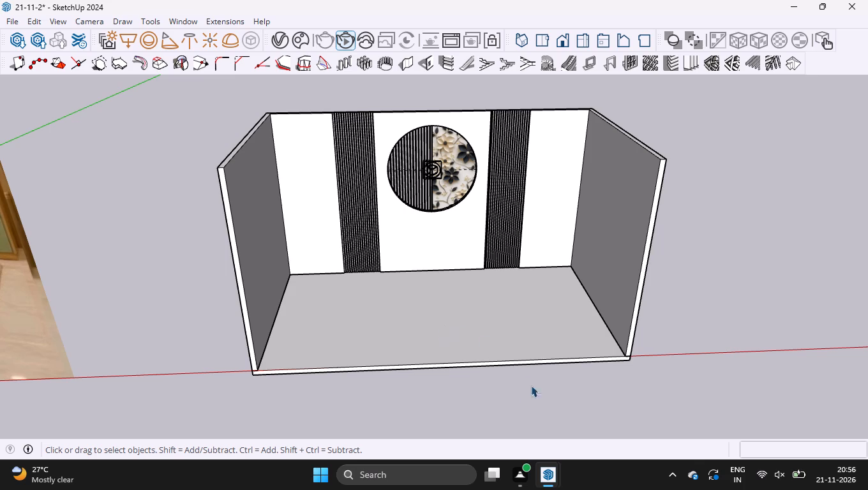
{"action": "left_click_drag", "start_coordinate": [558, 393], "coordinate": [500, 322]}
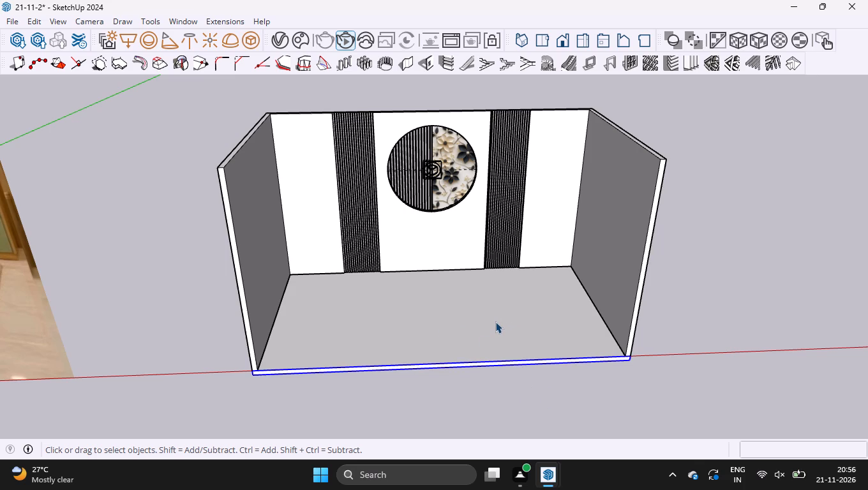
{"action": "key", "text": "m"}
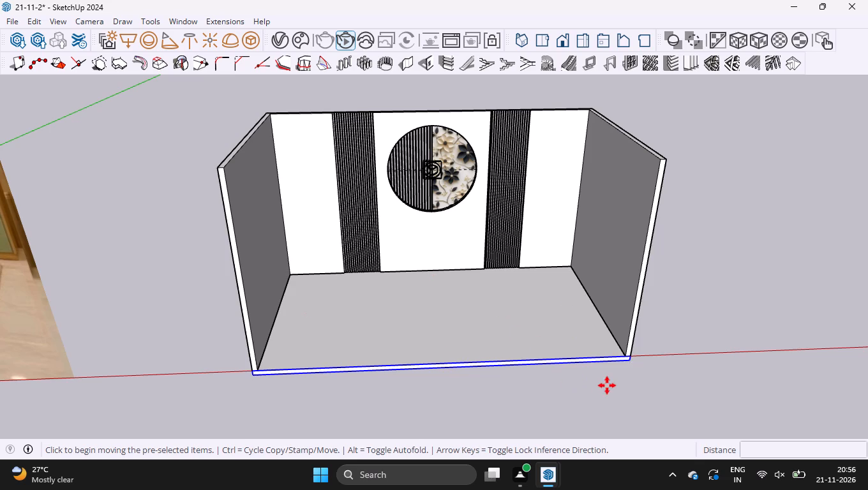
{"action": "left_click", "coordinate": [631, 362]}
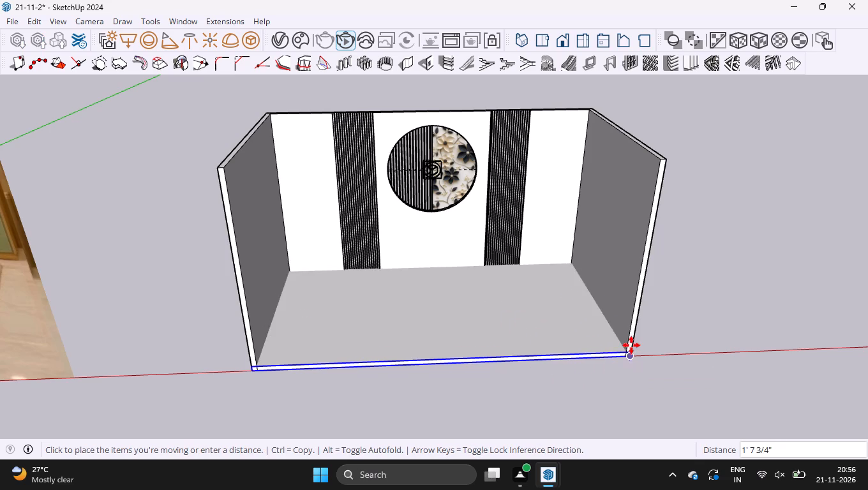
{"action": "key", "text": "Up"}
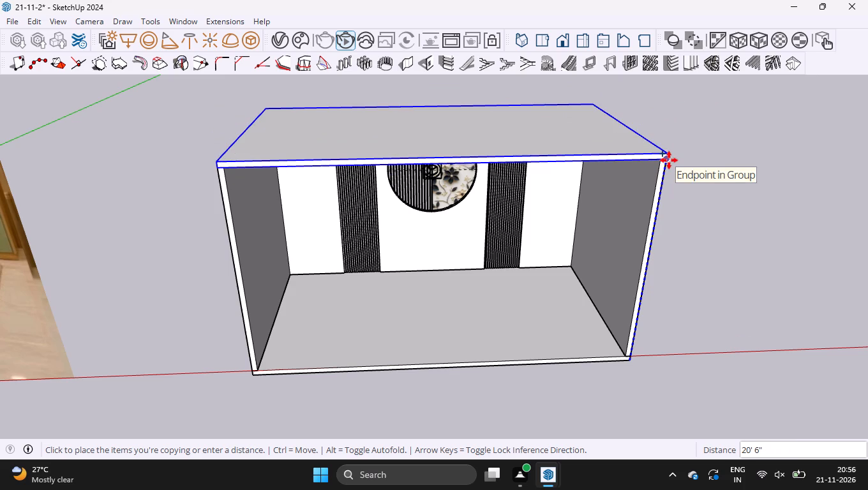
{"action": "left_click", "coordinate": [669, 160]}
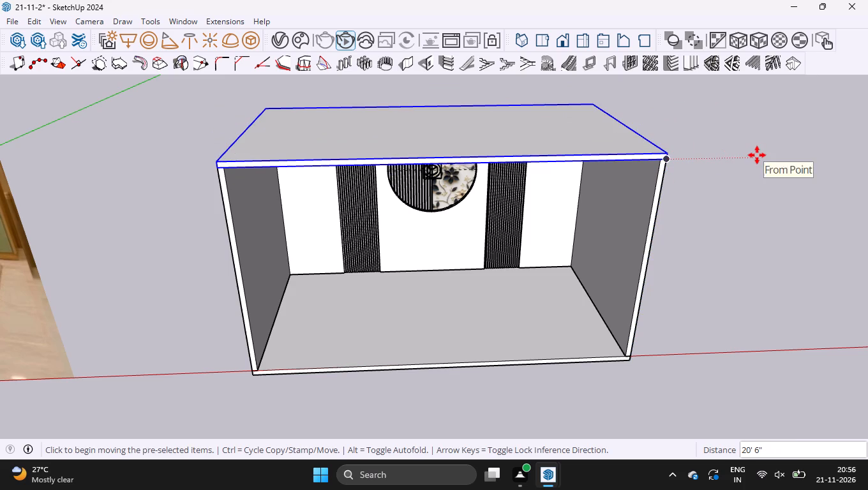
{"action": "key", "text": "space"}
{"action": "left_click", "coordinate": [757, 155]}
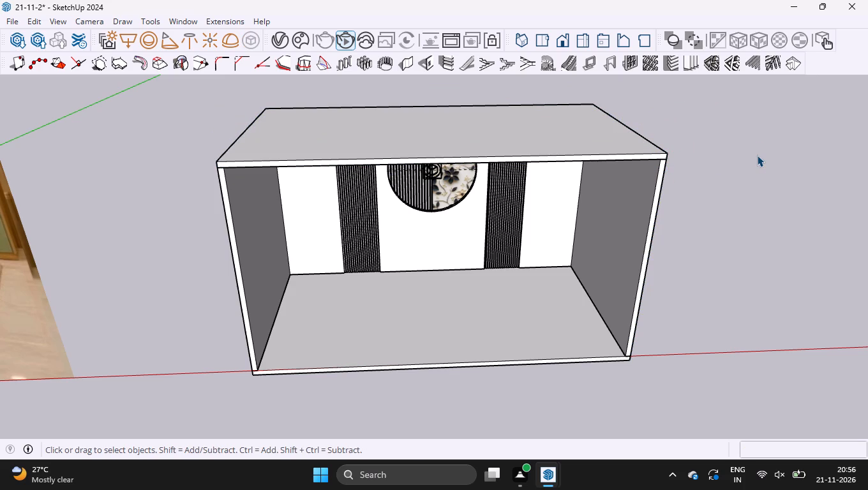
Frame the decorated back wall straight-on from inside the room and add a scene of this view.
{"action": "scroll", "coordinate": [754, 223], "scroll_direction": "down", "scroll_amount": 2}
{"action": "middle_click_drag", "start_coordinate": [645, 285], "coordinate": [604, 199]}
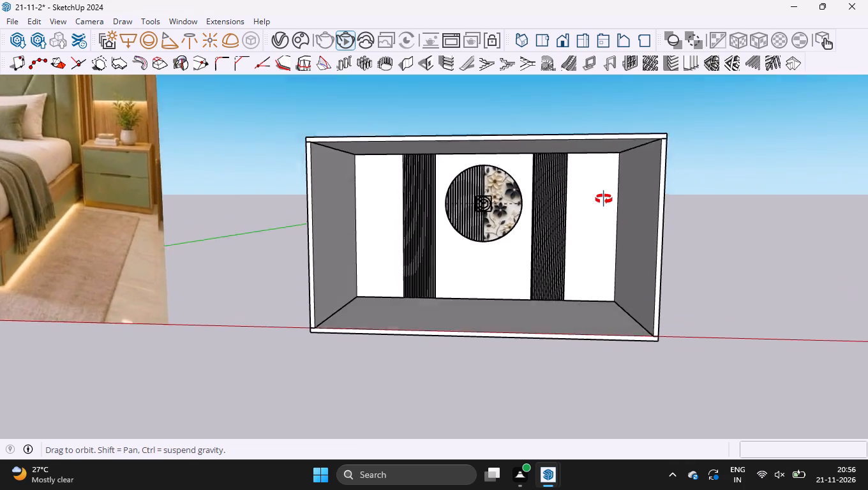
{"action": "middle_click_drag", "start_coordinate": [604, 199], "coordinate": [614, 202]}
{"action": "scroll", "coordinate": [622, 235], "scroll_direction": "up", "scroll_amount": 2}
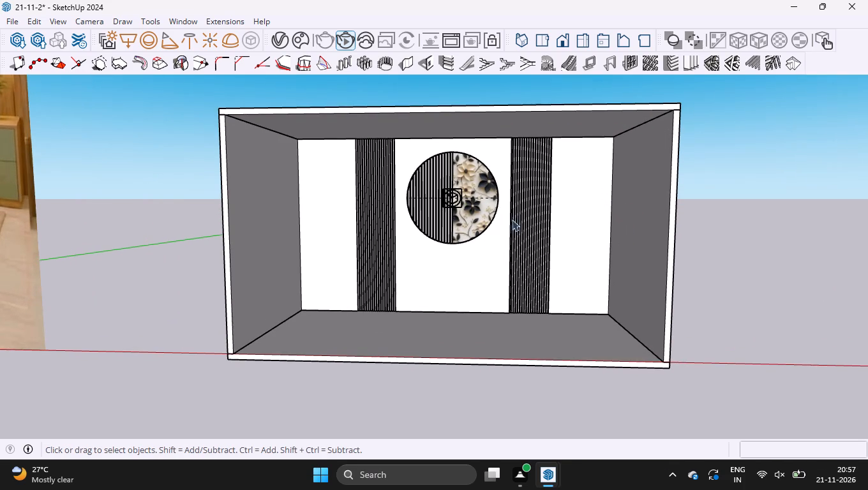
{"action": "middle_click_drag", "start_coordinate": [451, 241], "coordinate": [463, 239]}
{"action": "scroll", "coordinate": [458, 234], "scroll_direction": "up", "scroll_amount": 2}
{"action": "scroll", "coordinate": [480, 265], "scroll_direction": "down", "scroll_amount": 1}
{"action": "scroll", "coordinate": [431, 149], "scroll_direction": "up", "scroll_amount": 1}
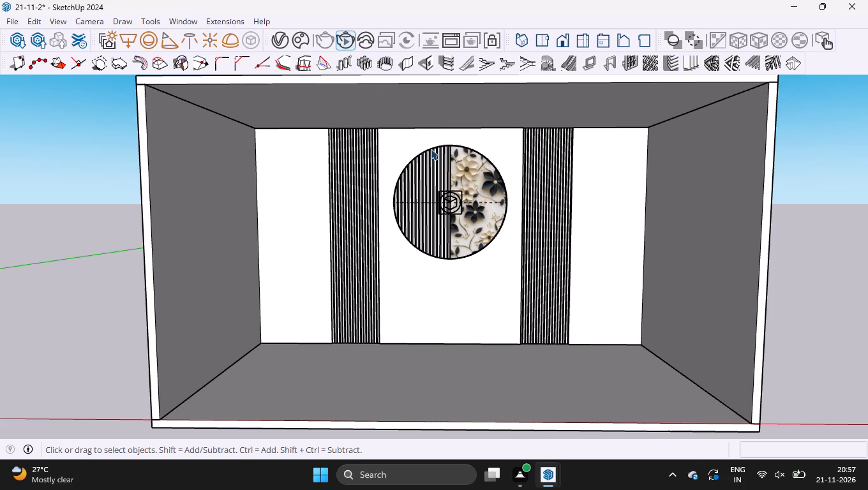
{"action": "scroll", "coordinate": [433, 209], "scroll_direction": "up", "scroll_amount": 1}
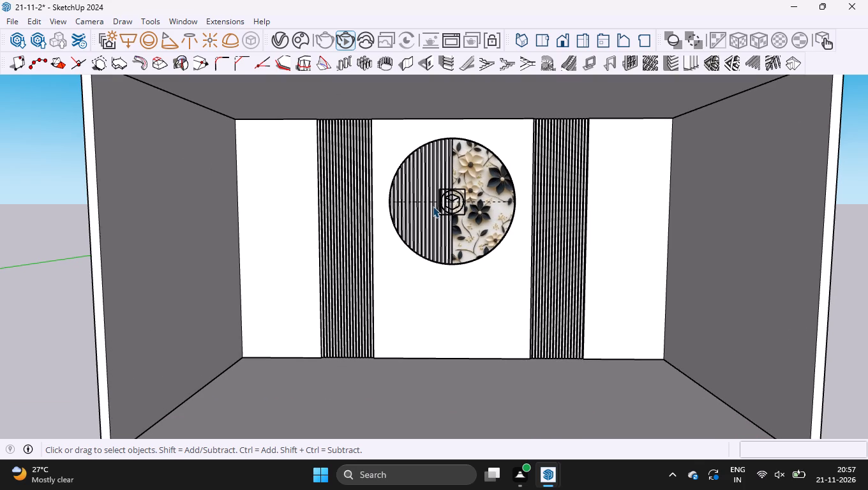
{"action": "scroll", "coordinate": [433, 206], "scroll_direction": "up", "scroll_amount": 2}
{"action": "scroll", "coordinate": [432, 202], "scroll_direction": "down", "scroll_amount": 1}
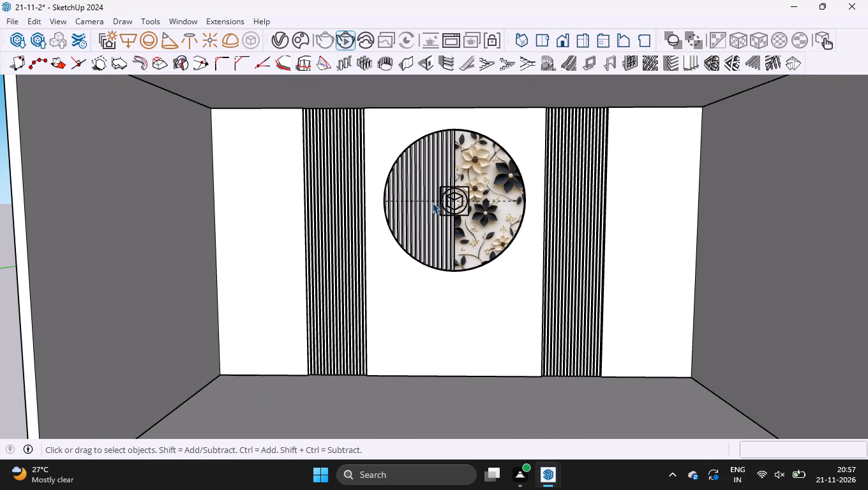
{"action": "middle_click_drag", "start_coordinate": [423, 212], "coordinate": [419, 197]}
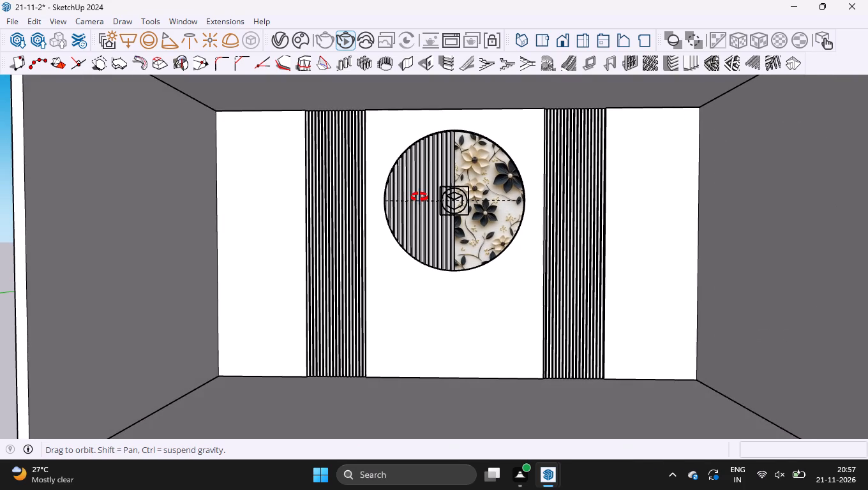
{"action": "middle_click_drag", "start_coordinate": [419, 197], "coordinate": [424, 191]}
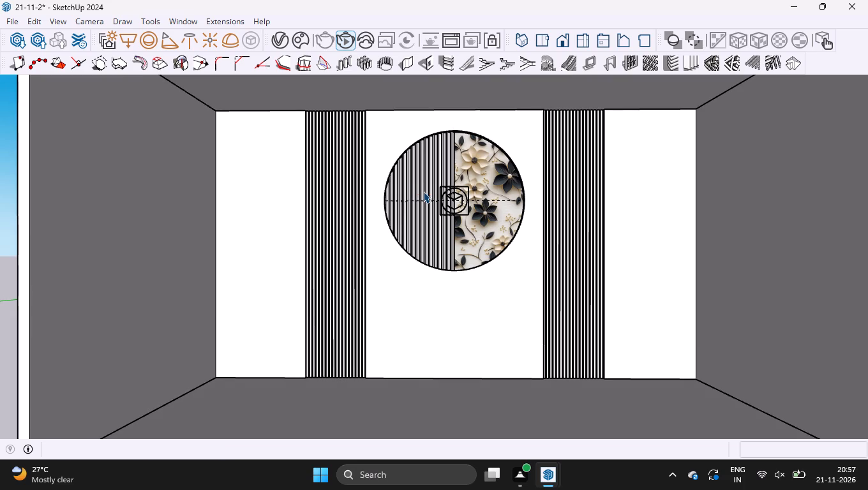
{"action": "scroll", "coordinate": [377, 209], "scroll_direction": "down", "scroll_amount": 1}
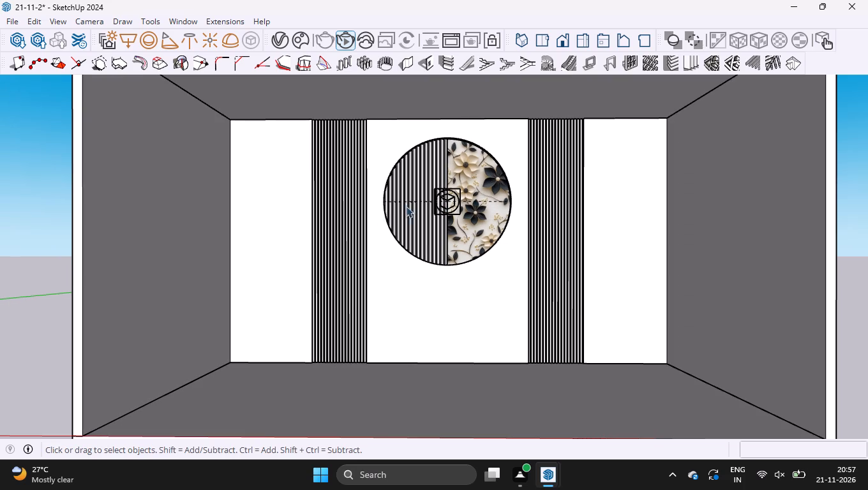
{"action": "scroll", "coordinate": [490, 220], "scroll_direction": "up", "scroll_amount": 1}
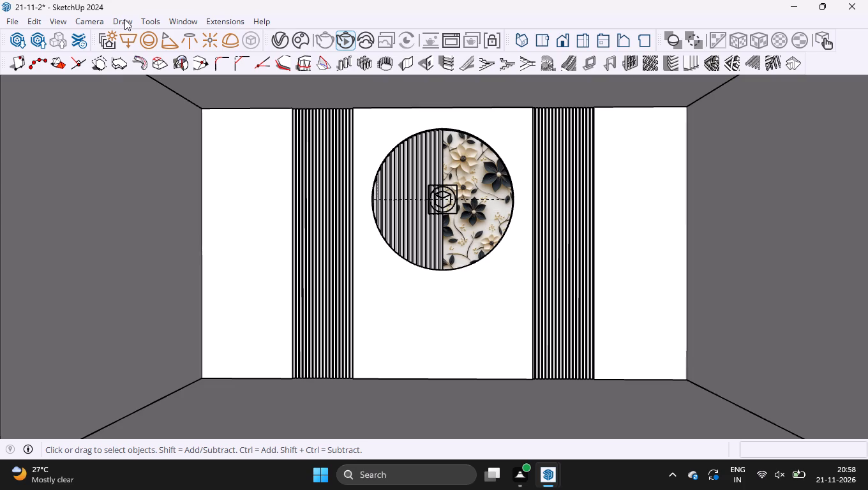
{"action": "left_click", "coordinate": [62, 23]}
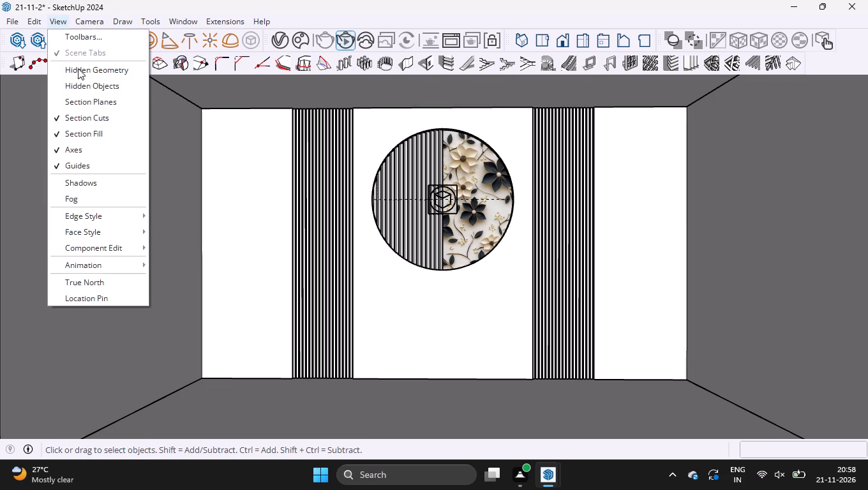
{"action": "left_click", "coordinate": [121, 271]}
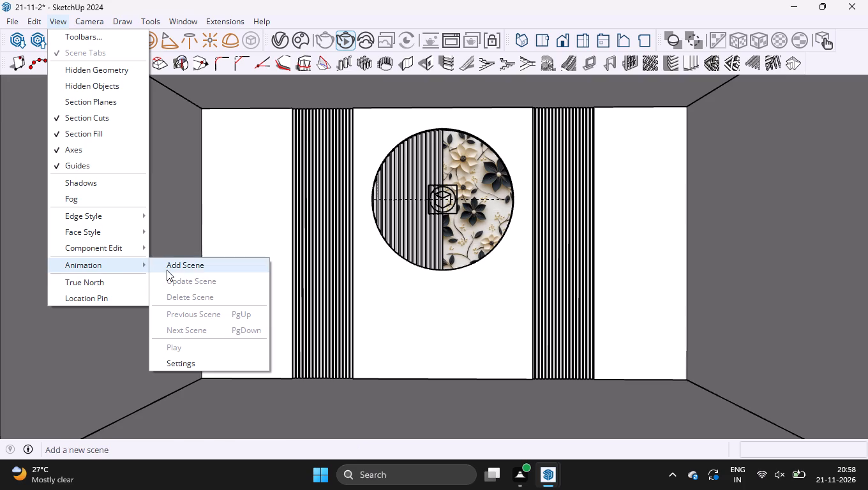
{"action": "left_click", "coordinate": [167, 270]}
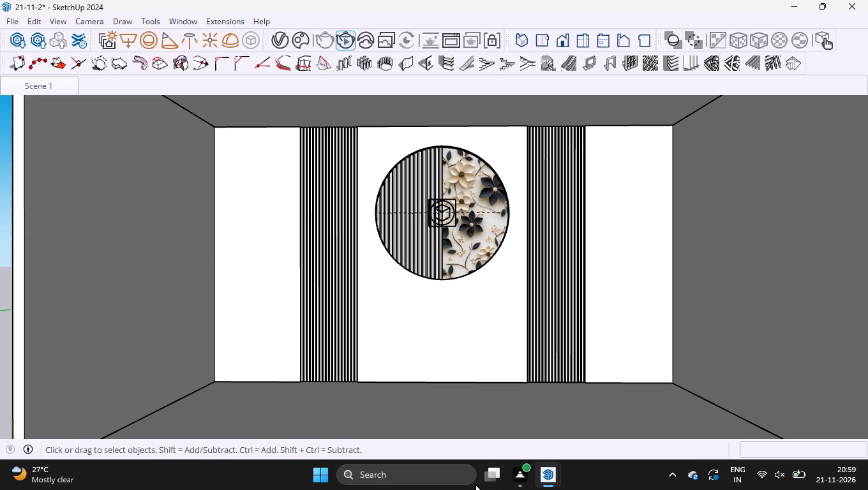
Recall Scene 1 and update it with a slightly closer view of the back wall.
{"action": "scroll", "coordinate": [635, 489], "scroll_direction": "down", "scroll_amount": 5}
{"action": "scroll", "coordinate": [333, 309], "scroll_direction": "down", "scroll_amount": 1}
{"action": "left_click", "coordinate": [51, 83]}
{"action": "scroll", "coordinate": [477, 175], "scroll_direction": "up", "scroll_amount": 1}
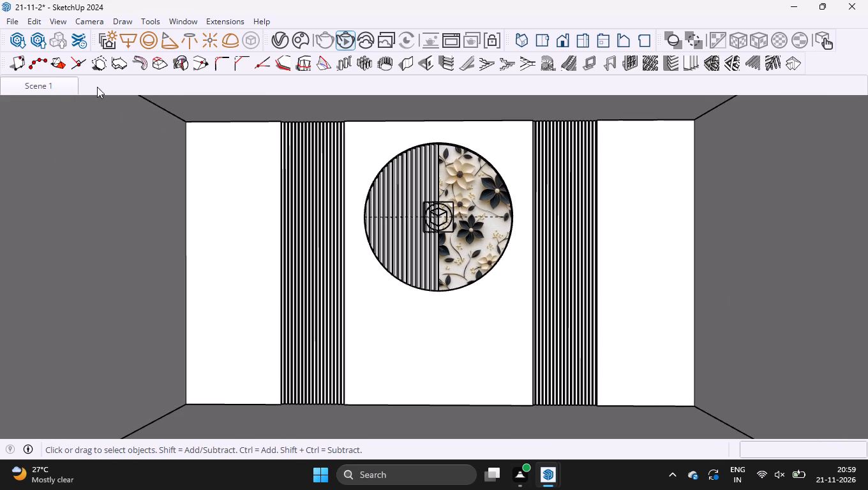
{"action": "right_click", "coordinate": [38, 83]}
{"action": "left_click", "coordinate": [71, 143]}
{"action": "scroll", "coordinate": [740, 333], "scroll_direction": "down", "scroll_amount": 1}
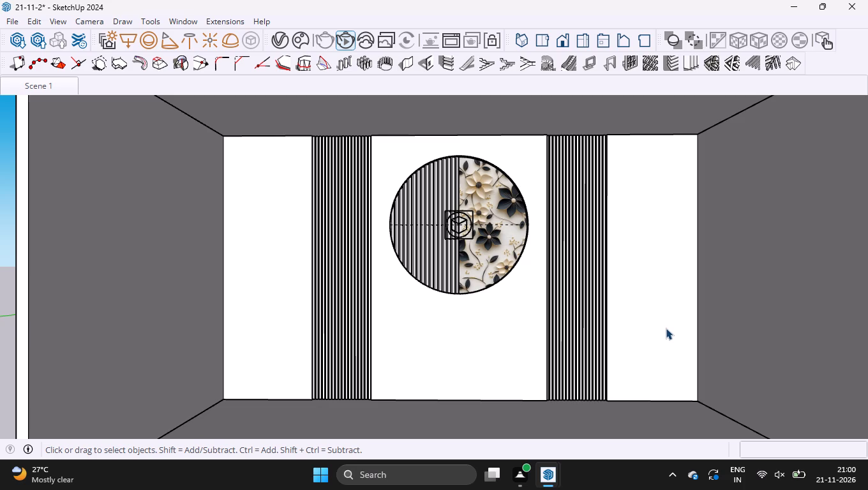
Show the Large Tool Set toolbar, with the whole room and the empty space beside it in view.
{"action": "scroll", "coordinate": [649, 334], "scroll_direction": "down", "scroll_amount": 1}
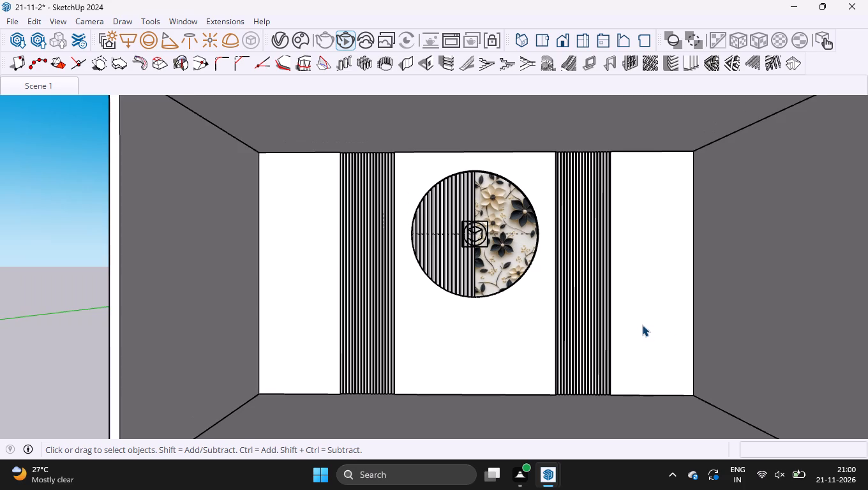
{"action": "scroll", "coordinate": [638, 325], "scroll_direction": "down", "scroll_amount": 1}
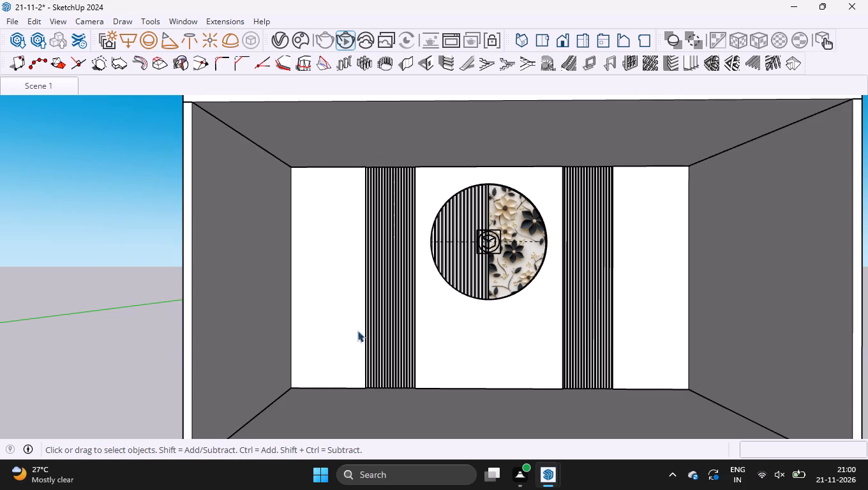
{"action": "scroll", "coordinate": [116, 321], "scroll_direction": "down", "scroll_amount": 2}
{"action": "scroll", "coordinate": [457, 258], "scroll_direction": "down", "scroll_amount": 3}
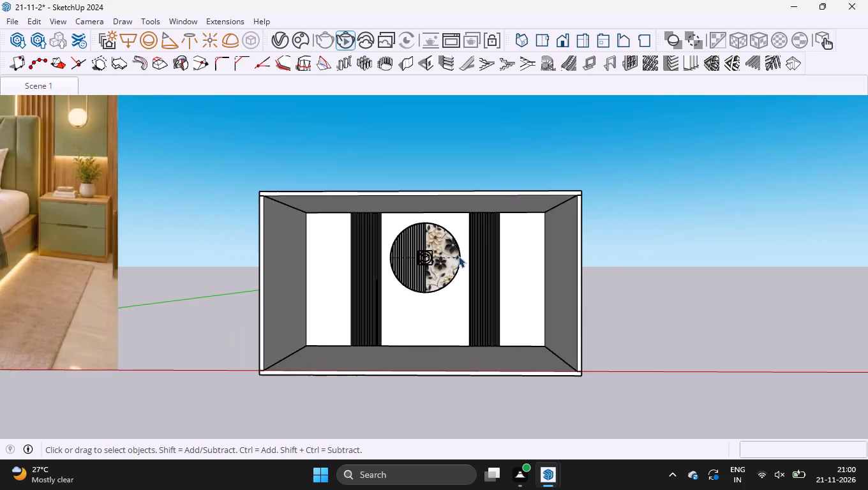
{"action": "scroll", "coordinate": [458, 257], "scroll_direction": "down", "scroll_amount": 2}
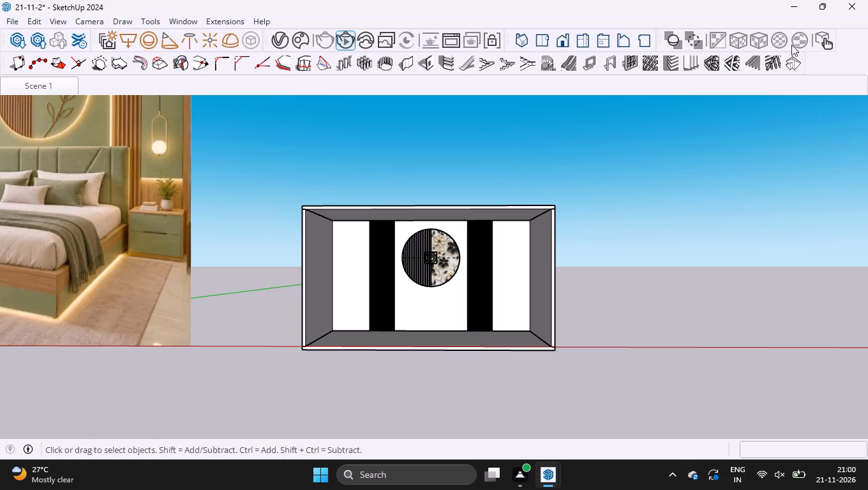
{"action": "right_click", "coordinate": [839, 66]}
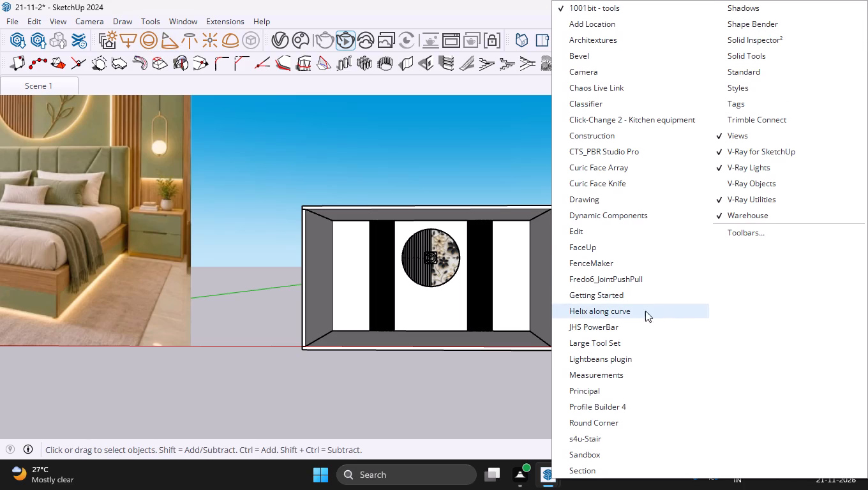
{"action": "left_click", "coordinate": [616, 350]}
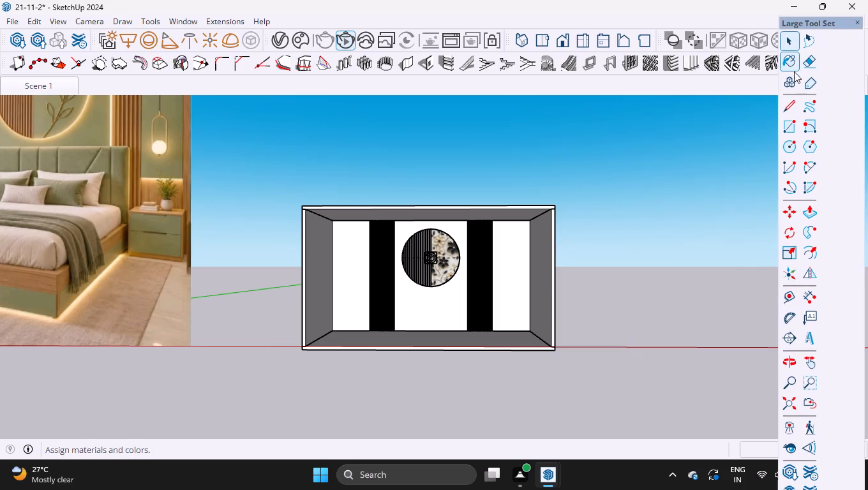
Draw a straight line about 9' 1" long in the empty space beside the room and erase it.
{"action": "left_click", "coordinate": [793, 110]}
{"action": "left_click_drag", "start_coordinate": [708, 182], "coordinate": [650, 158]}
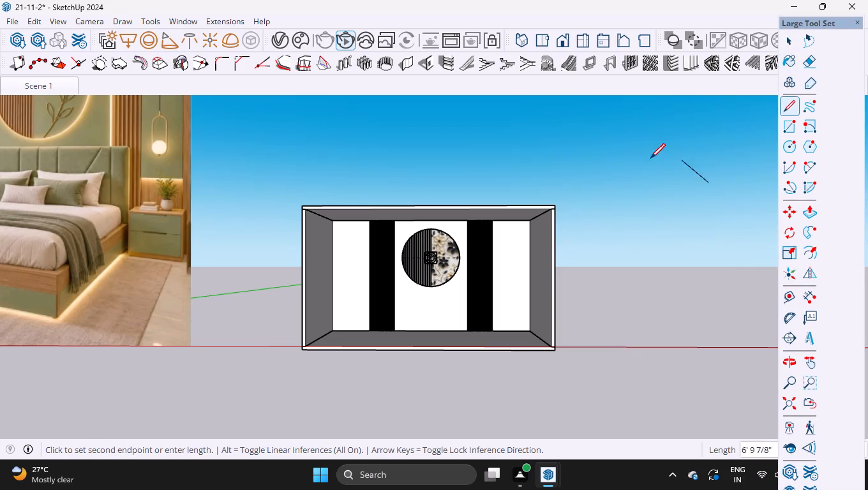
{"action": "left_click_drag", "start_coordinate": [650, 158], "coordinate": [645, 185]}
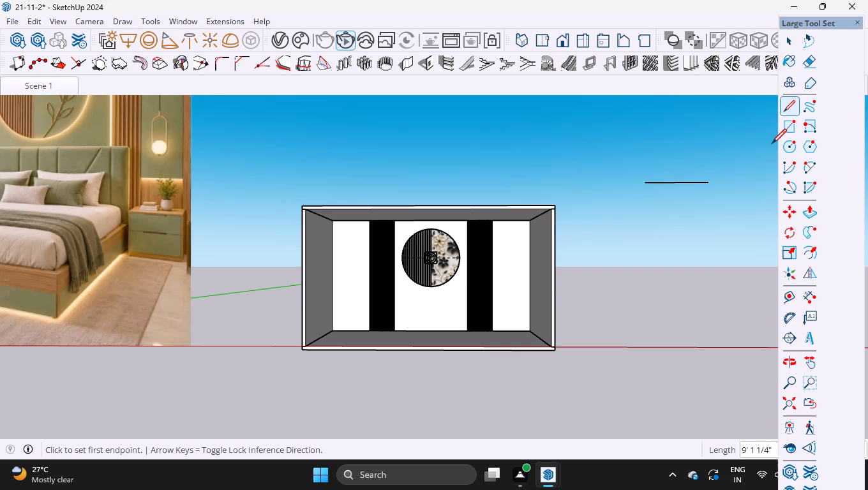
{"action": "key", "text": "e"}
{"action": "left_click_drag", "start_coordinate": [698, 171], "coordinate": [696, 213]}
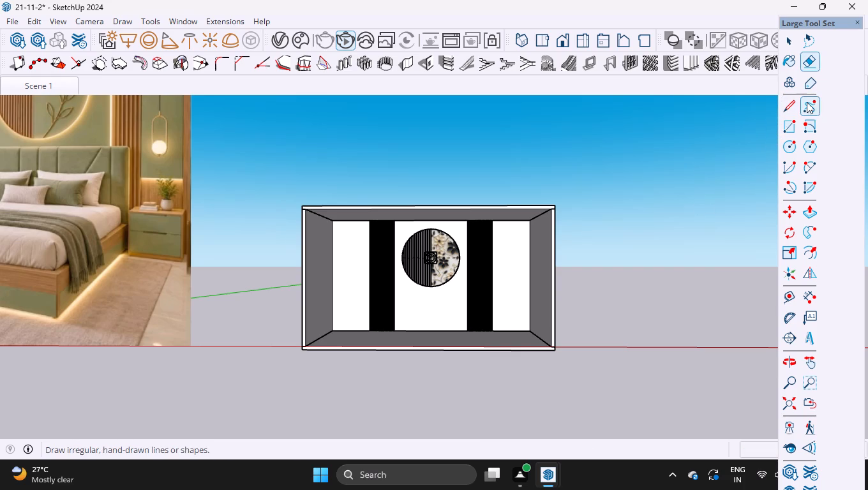
Draw a freehand S-shaped curve in the empty space beside the room and hide the Large Tool Set.
{"action": "left_click", "coordinate": [808, 101]}
{"action": "left_click_drag", "start_coordinate": [721, 177], "coordinate": [704, 270]}
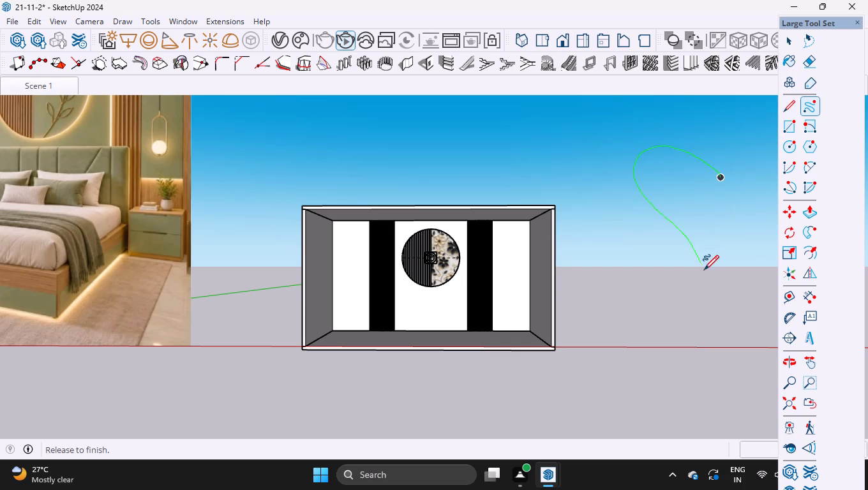
{"action": "left_click_drag", "start_coordinate": [704, 270], "coordinate": [703, 270]}
{"action": "key", "text": "space"}
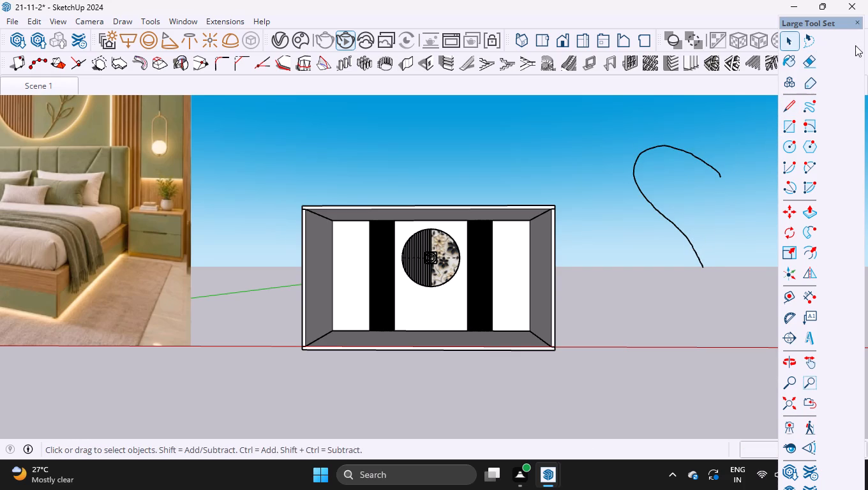
{"action": "left_click", "coordinate": [856, 22]}
{"action": "scroll", "coordinate": [754, 174], "scroll_direction": "up", "scroll_amount": 4}
{"action": "scroll", "coordinate": [719, 131], "scroll_direction": "up", "scroll_amount": 2}
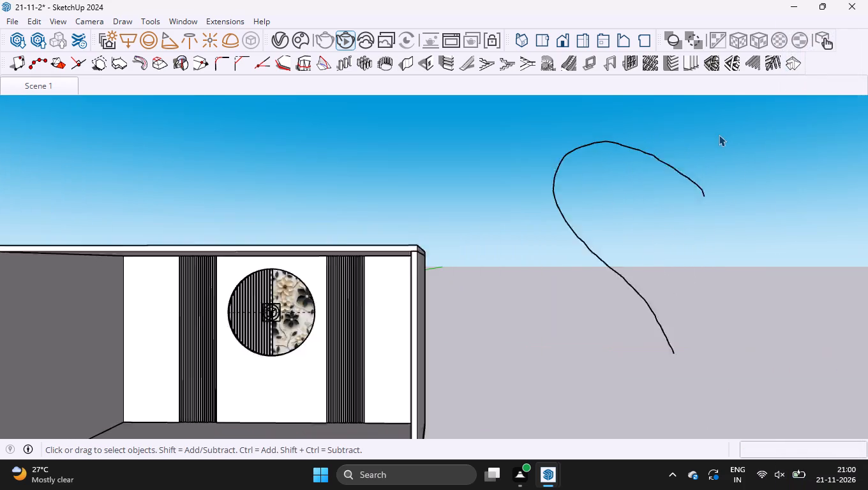
{"action": "scroll", "coordinate": [719, 135], "scroll_direction": "up", "scroll_amount": 1}
{"action": "scroll", "coordinate": [228, 202], "scroll_direction": "down", "scroll_amount": 1}
{"action": "scroll", "coordinate": [745, 234], "scroll_direction": "up", "scroll_amount": 2}
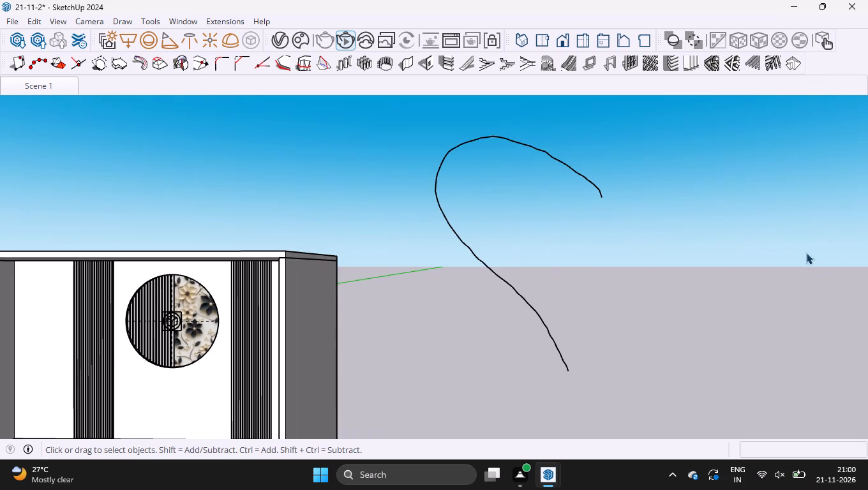
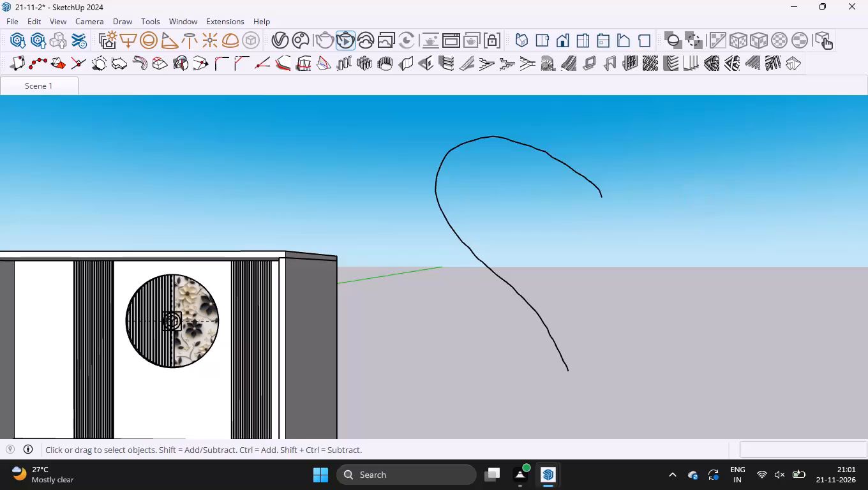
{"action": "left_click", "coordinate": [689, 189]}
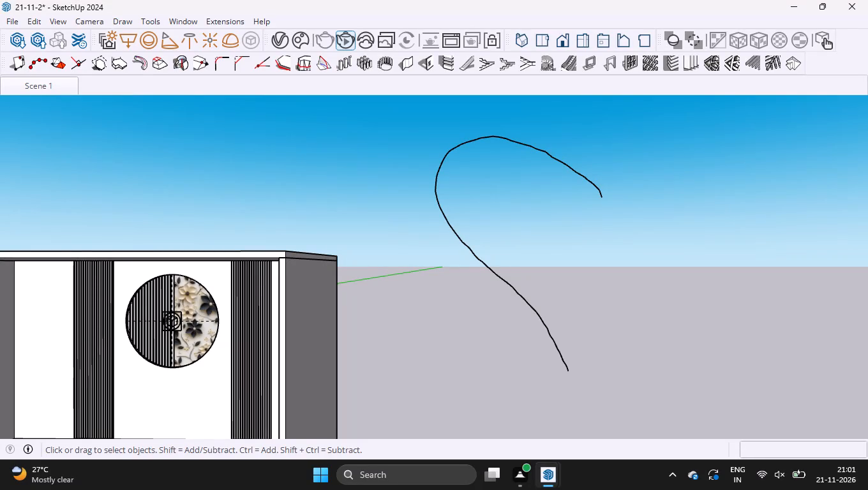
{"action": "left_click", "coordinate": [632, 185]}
Erase the freehand S-shaped curve from the empty space beside the room.
{"action": "key", "text": "space"}
{"action": "key", "text": "space"}
{"action": "key", "text": "e"}
{"action": "left_click_drag", "start_coordinate": [516, 316], "coordinate": [525, 314]}
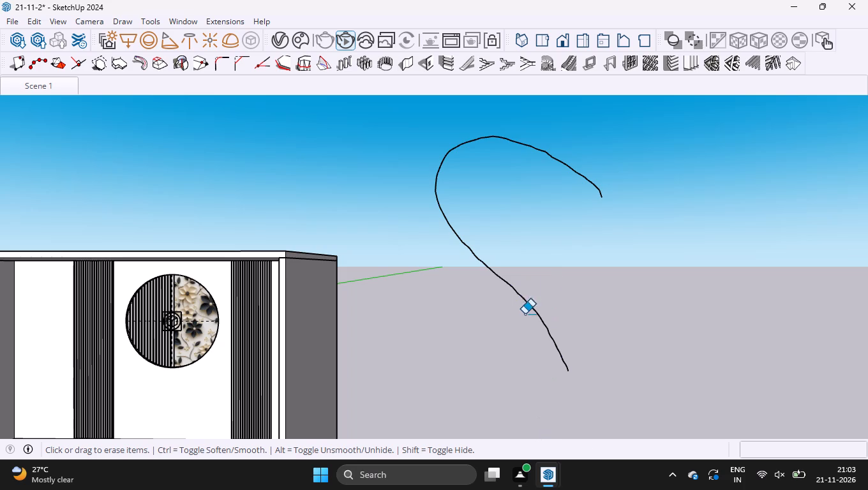
{"action": "left_click_drag", "start_coordinate": [525, 314], "coordinate": [532, 191]}
{"action": "key", "text": "space"}
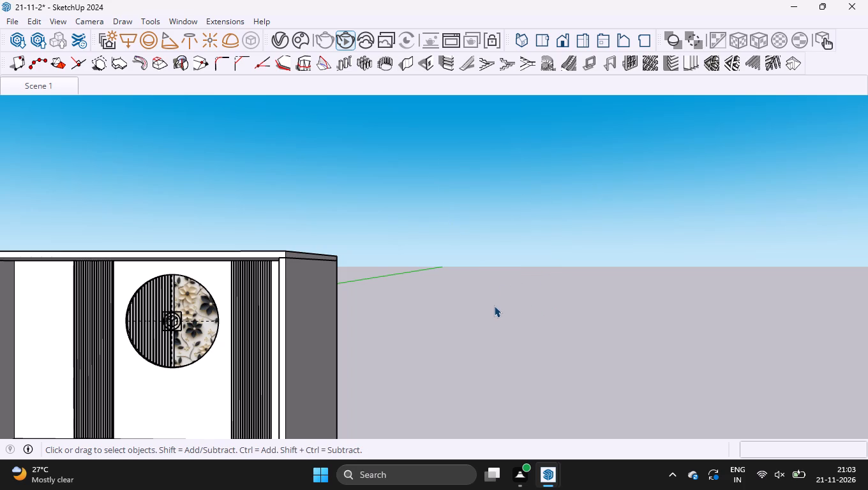
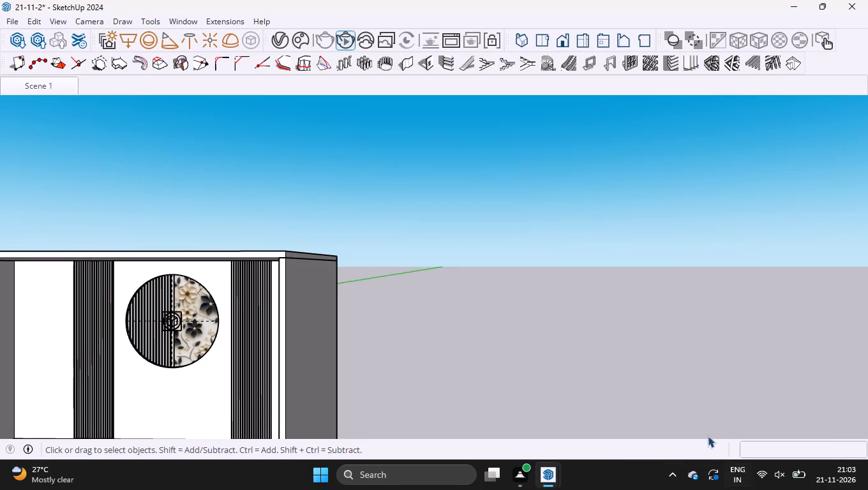
Examine the bedroom reference image, especially the shelving corner beside the bed wall, and compare it with the modelled room.
{"action": "scroll", "coordinate": [629, 300], "scroll_direction": "down", "scroll_amount": 10}
{"action": "scroll", "coordinate": [704, 251], "scroll_direction": "down", "scroll_amount": 5}
{"action": "scroll", "coordinate": [548, 285], "scroll_direction": "up", "scroll_amount": 3}
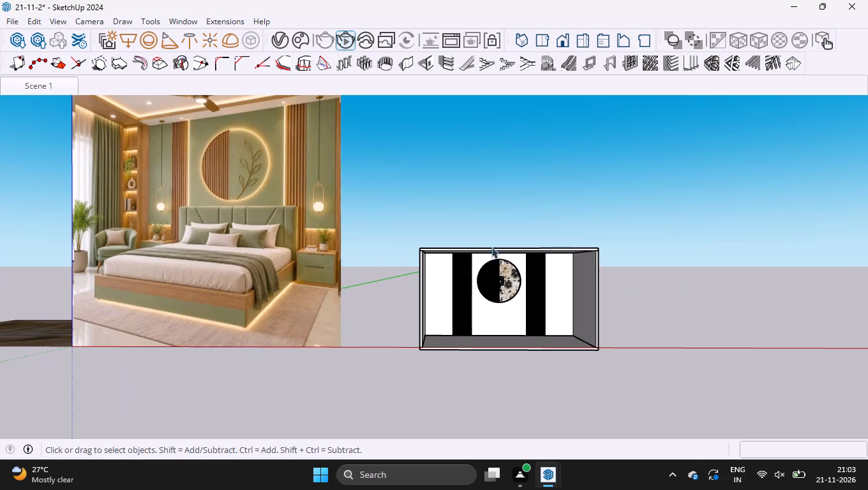
{"action": "scroll", "coordinate": [369, 285], "scroll_direction": "down", "scroll_amount": 2}
{"action": "scroll", "coordinate": [308, 122], "scroll_direction": "up", "scroll_amount": 4}
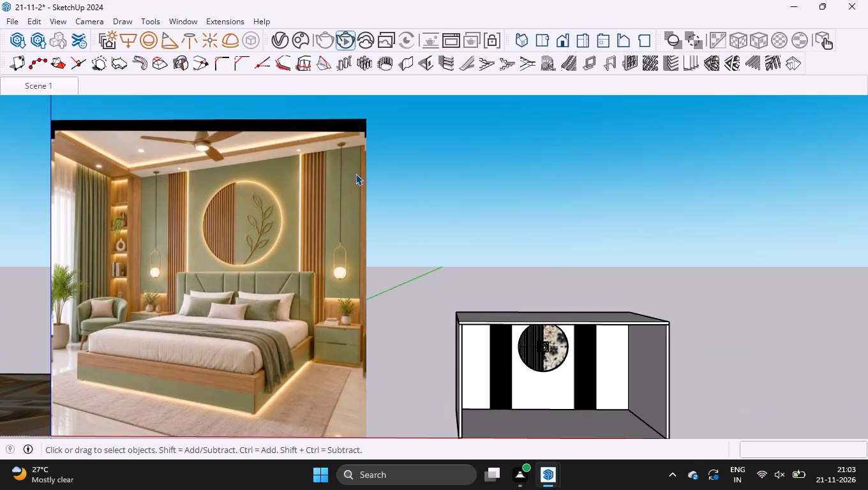
{"action": "scroll", "coordinate": [380, 168], "scroll_direction": "down", "scroll_amount": 1}
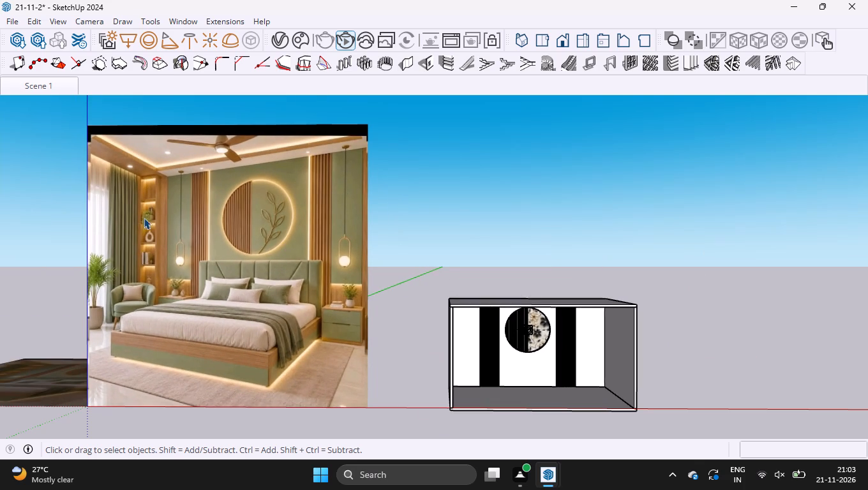
{"action": "scroll", "coordinate": [152, 182], "scroll_direction": "up", "scroll_amount": 10}
{"action": "scroll", "coordinate": [142, 134], "scroll_direction": "down", "scroll_amount": 4}
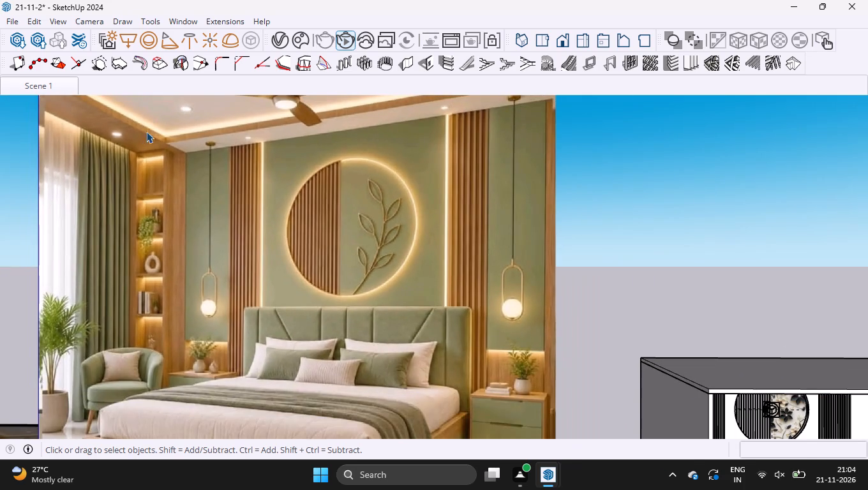
{"action": "scroll", "coordinate": [148, 122], "scroll_direction": "down", "scroll_amount": 4}
{"action": "scroll", "coordinate": [198, 98], "scroll_direction": "down", "scroll_amount": 4}
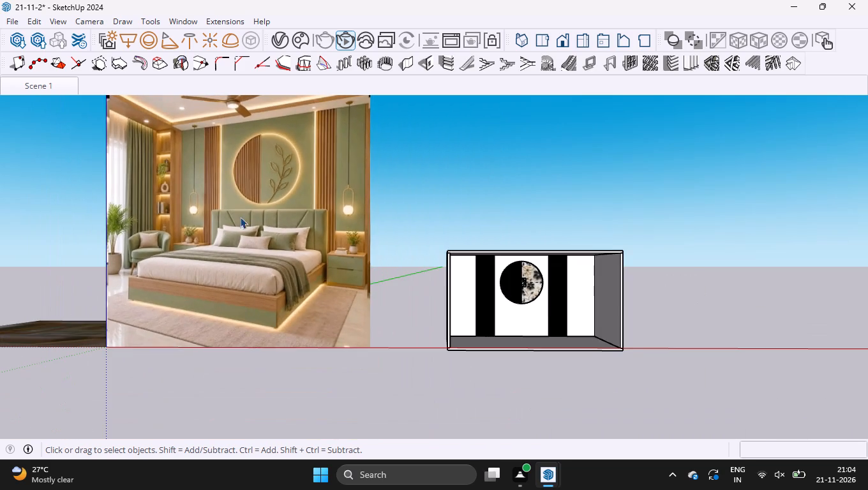
Draw a floor-to-ceiling rectangle about 4' 3" wide on the feature wall, starting at its bottom corner beside the side wall.
{"action": "middle_click_drag", "start_coordinate": [447, 277], "coordinate": [390, 286]}
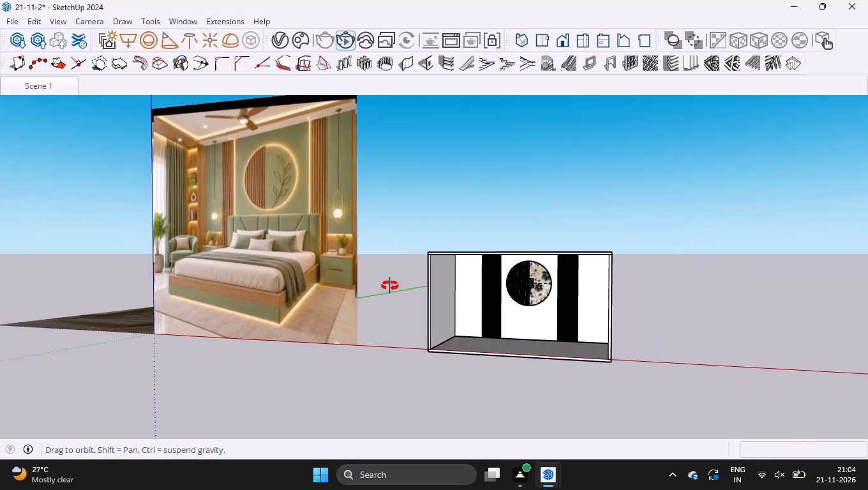
{"action": "middle_click_drag", "start_coordinate": [390, 286], "coordinate": [403, 294]}
{"action": "scroll", "coordinate": [475, 336], "scroll_direction": "up", "scroll_amount": 10}
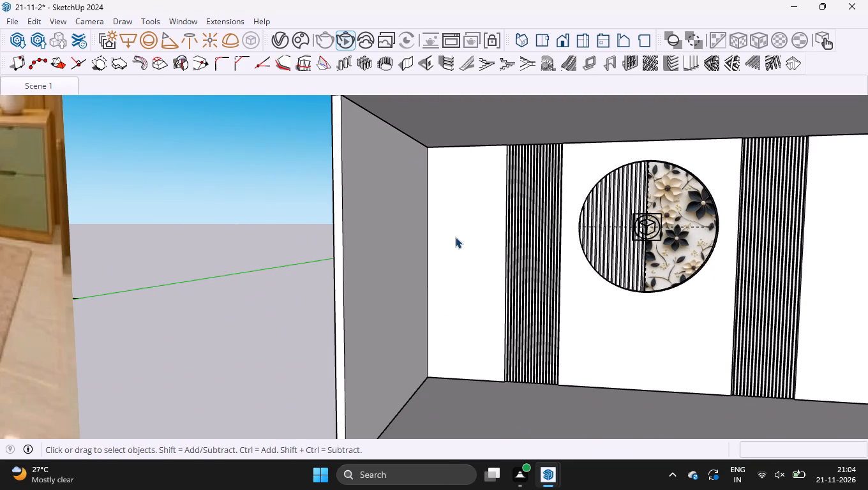
{"action": "key", "text": "r"}
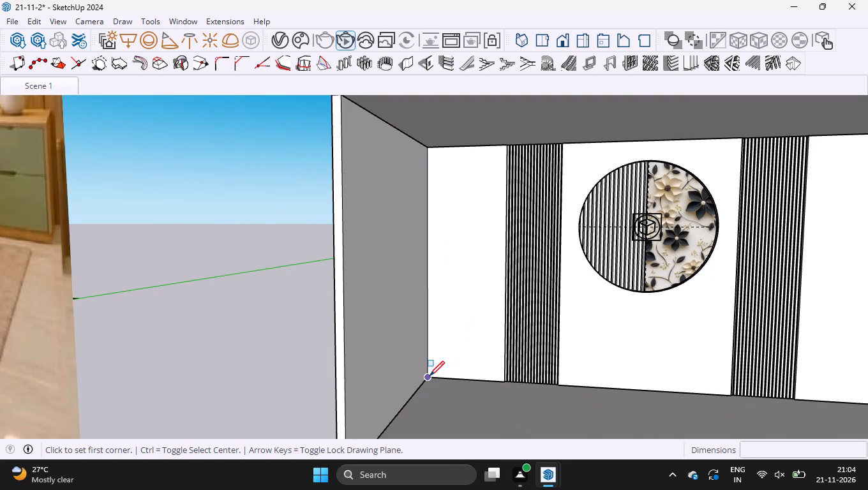
{"action": "left_click", "coordinate": [430, 376]}
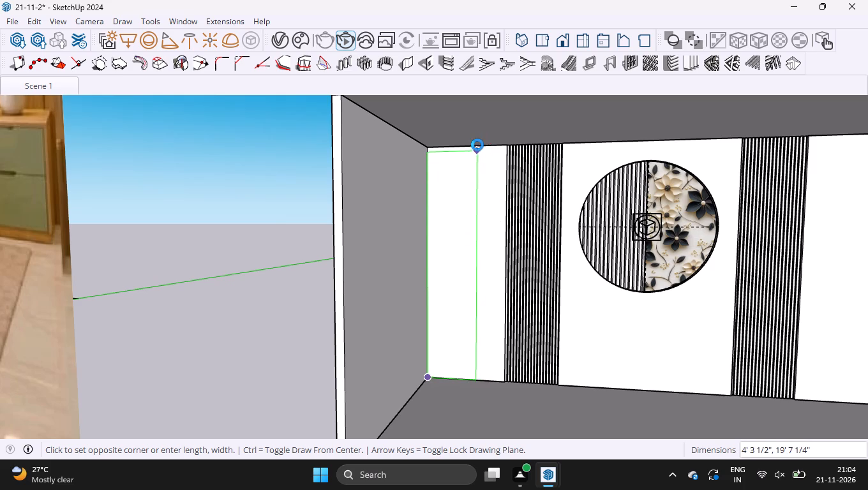
{"action": "left_click", "coordinate": [477, 144]}
Extrude the corner rectangle 2' out from the feature wall into the room.
{"action": "key", "text": "p"}
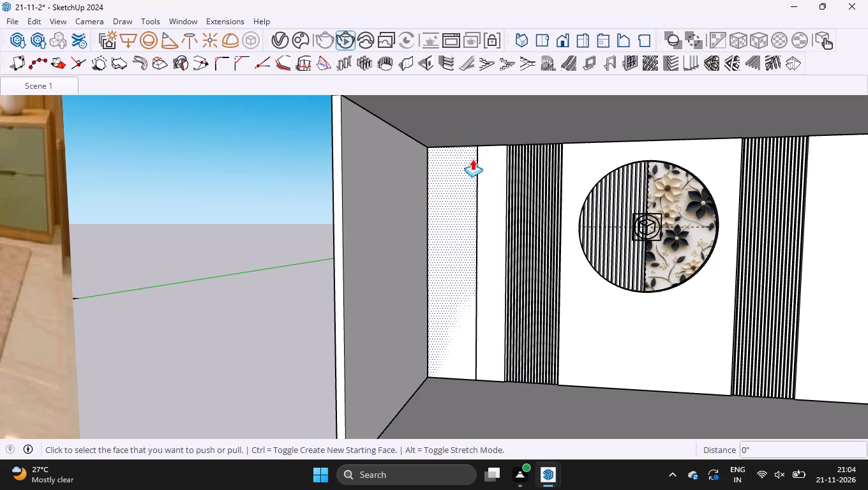
{"action": "left_click", "coordinate": [460, 223]}
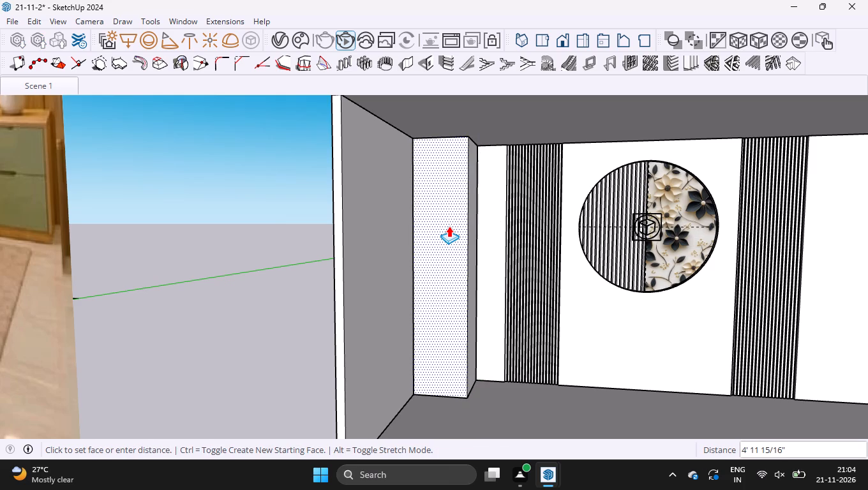
{"action": "type", "text": "2'"}
{"action": "key", "text": "Return"}
{"action": "key", "text": "space"}
Display the Large Tool Set and place it along the edge of the drawing window.
{"action": "scroll", "coordinate": [505, 225], "scroll_direction": "up", "scroll_amount": 1}
{"action": "middle_click_drag", "start_coordinate": [505, 224], "coordinate": [490, 230]}
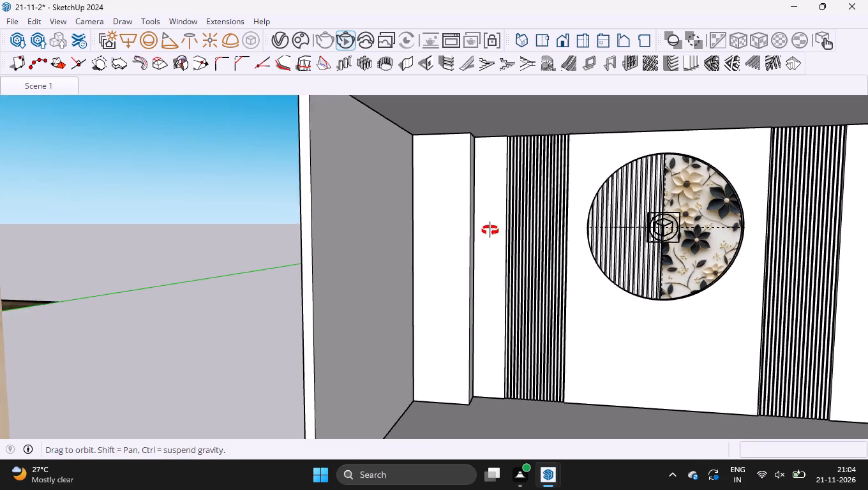
{"action": "middle_click_drag", "start_coordinate": [490, 230], "coordinate": [400, 238]}
{"action": "scroll", "coordinate": [471, 420], "scroll_direction": "up", "scroll_amount": 7}
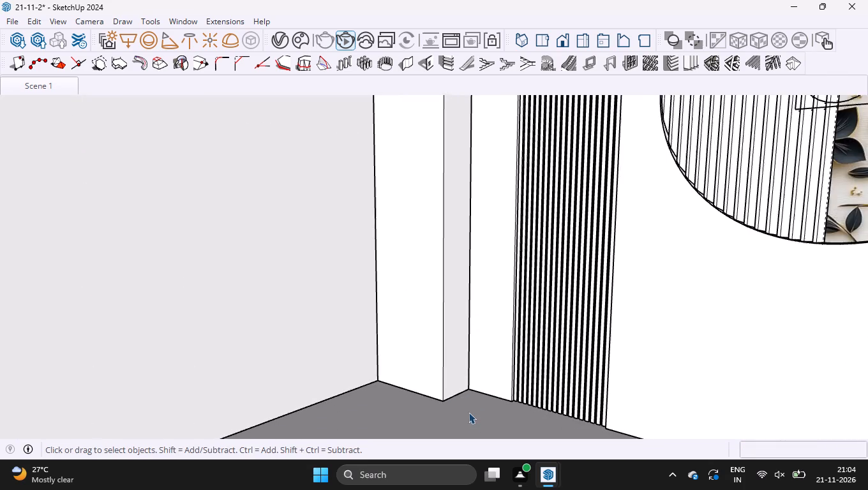
{"action": "scroll", "coordinate": [468, 412], "scroll_direction": "up", "scroll_amount": 12}
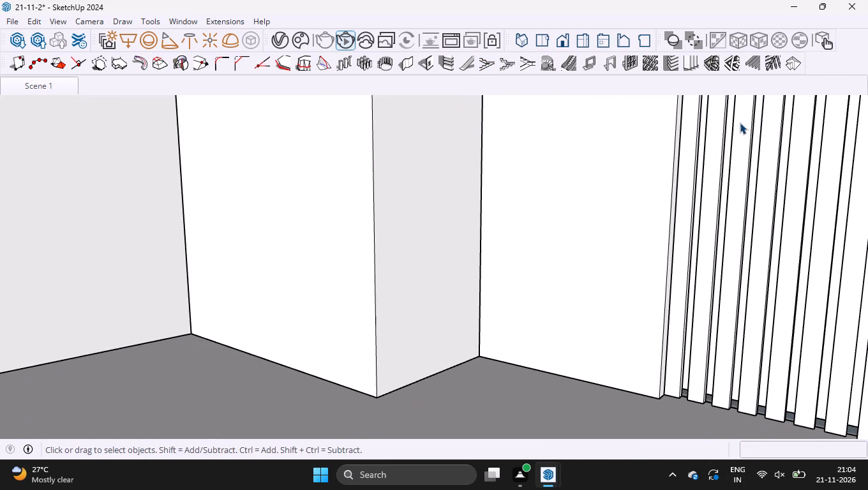
{"action": "right_click", "coordinate": [851, 47]}
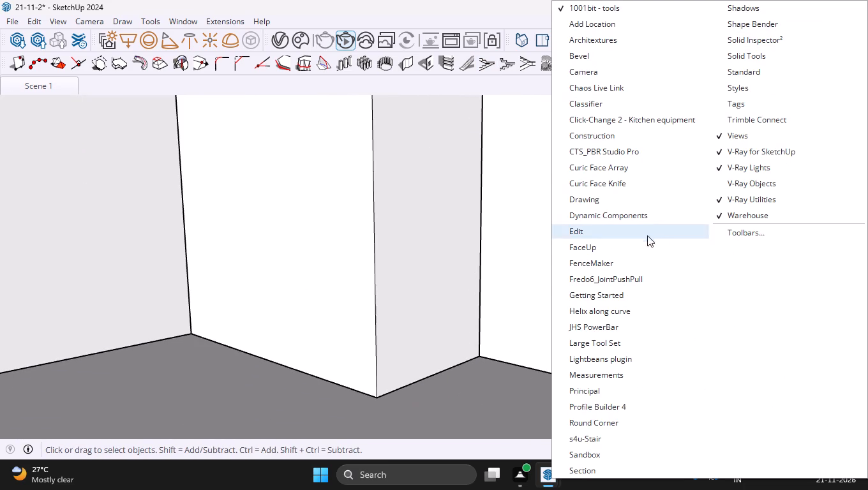
{"action": "left_click", "coordinate": [630, 349]}
{"action": "left_click_drag", "start_coordinate": [804, 20], "coordinate": [827, 25]}
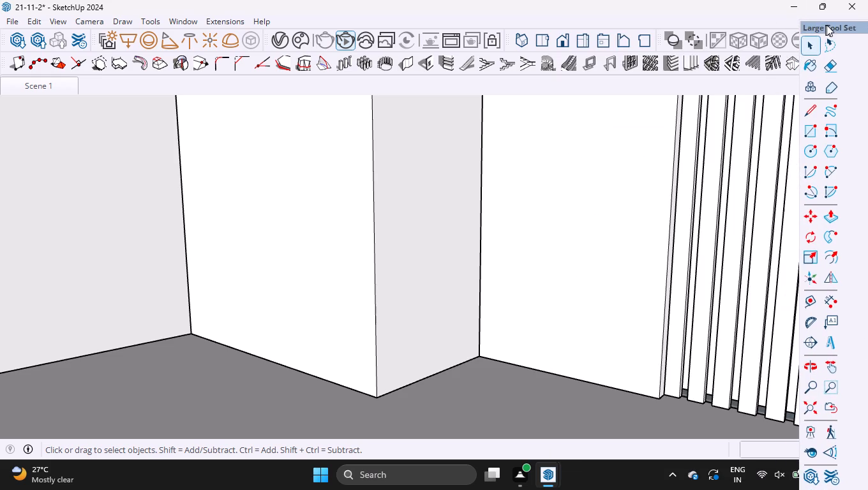
{"action": "left_click_drag", "start_coordinate": [827, 25], "coordinate": [851, 14]}
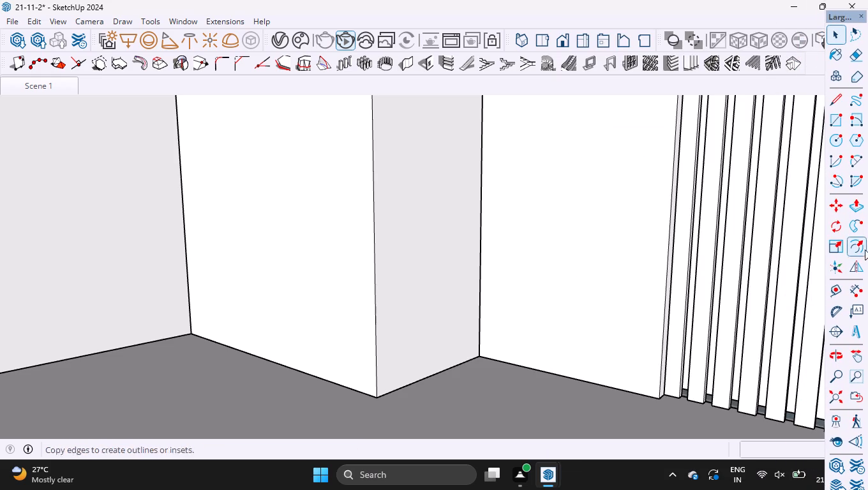
Check the corner column's depth with the Dimension tool along its bottom side edge, without placing a dimension.
{"action": "left_click", "coordinate": [853, 289]}
{"action": "left_click", "coordinate": [393, 391]}
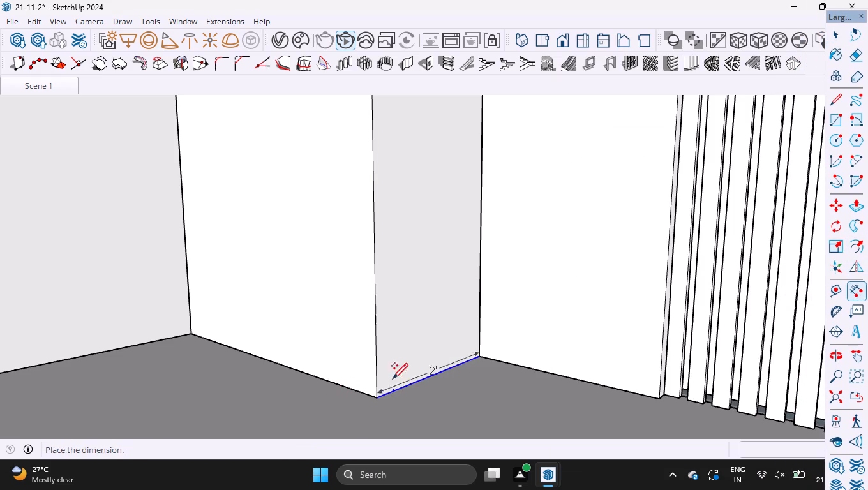
{"action": "key", "text": "space"}
Select all the connected geometry of the corner column and make it a group.
{"action": "triple_click", "coordinate": [409, 318]}
{"action": "left_click", "coordinate": [409, 317]}
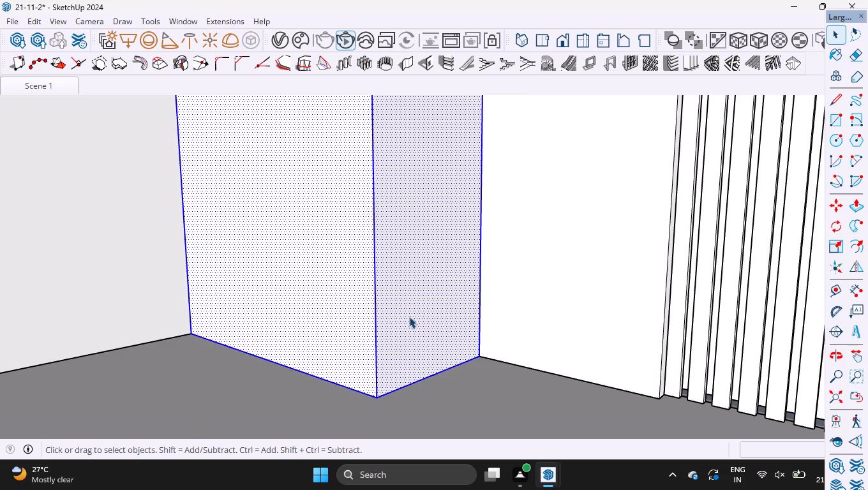
{"action": "right_click", "coordinate": [410, 315]}
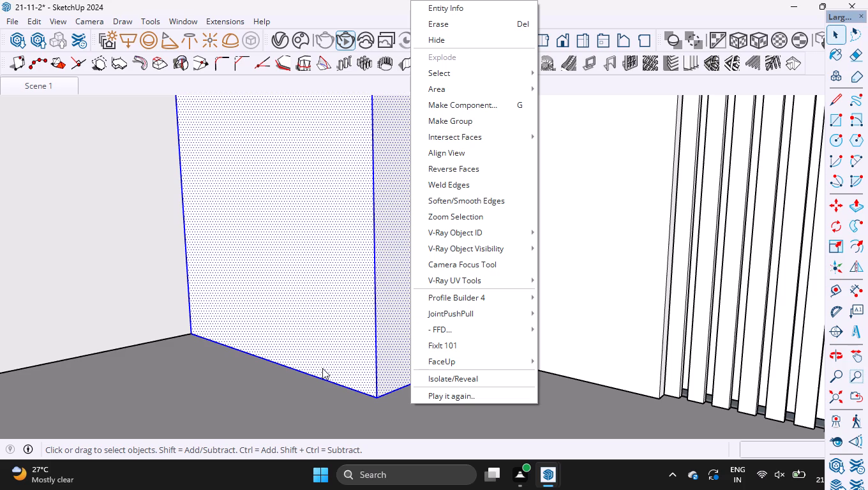
{"action": "left_click", "coordinate": [466, 123]}
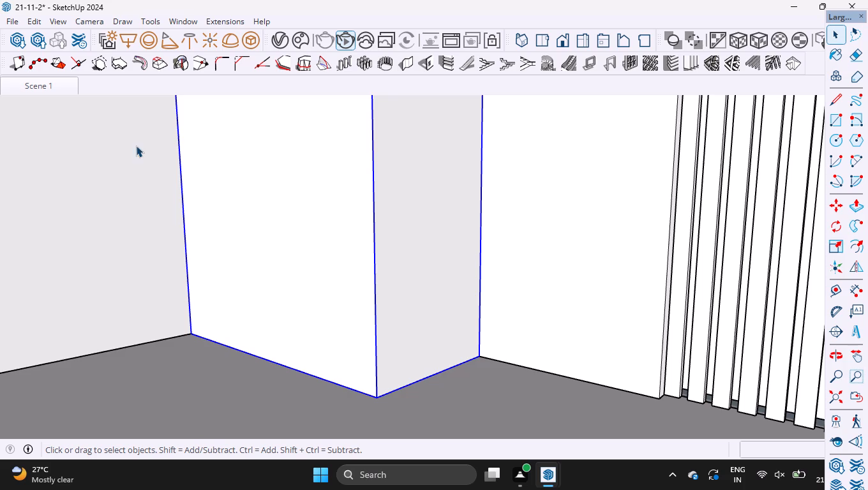
Isolate the corner column group from the rest of the model.
{"action": "right_click", "coordinate": [241, 182]}
{"action": "left_click", "coordinate": [296, 369]}
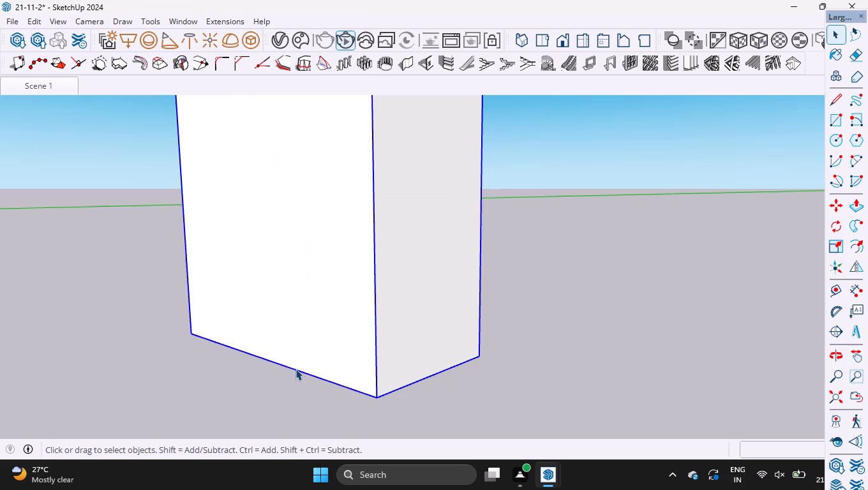
Open the column group for editing and offset its front face outline by 18mm.
{"action": "scroll", "coordinate": [398, 295], "scroll_direction": "down", "scroll_amount": 15}
{"action": "middle_click_drag", "start_coordinate": [371, 366], "coordinate": [407, 364]}
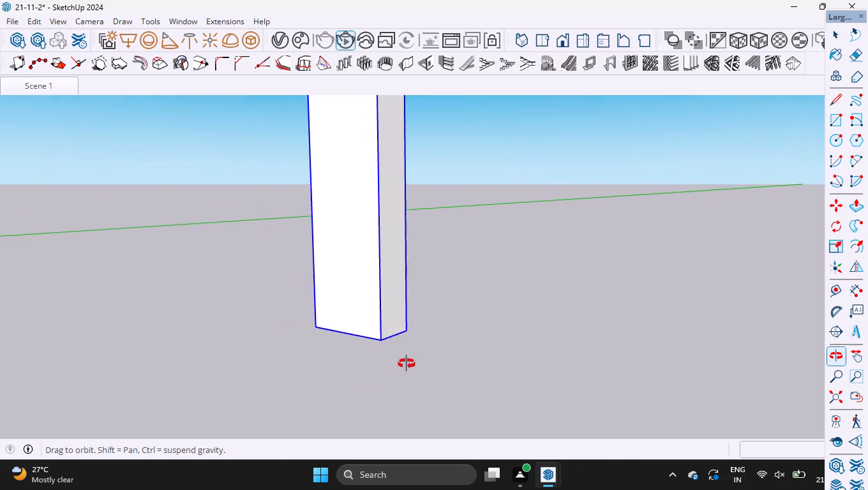
{"action": "middle_click_drag", "start_coordinate": [407, 364], "coordinate": [460, 357]}
{"action": "scroll", "coordinate": [290, 434], "scroll_direction": "down", "scroll_amount": 5}
{"action": "scroll", "coordinate": [364, 412], "scroll_direction": "down", "scroll_amount": 6}
{"action": "scroll", "coordinate": [360, 347], "scroll_direction": "up", "scroll_amount": 4}
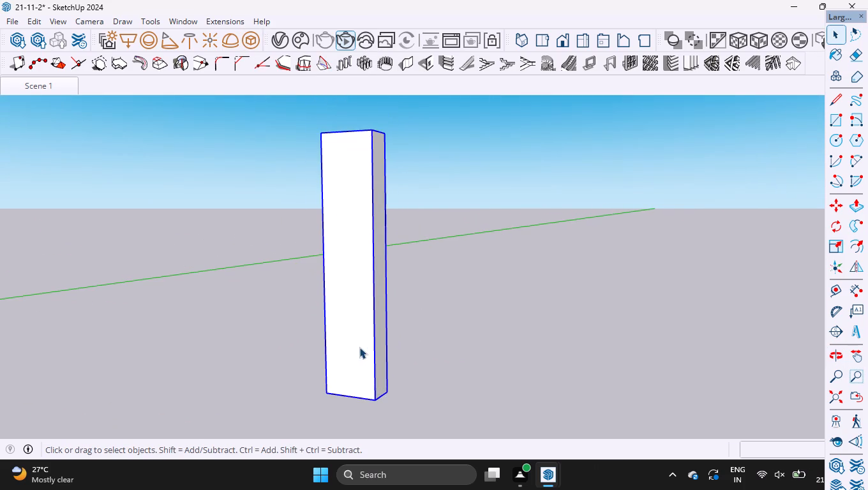
{"action": "double_click", "coordinate": [354, 334]}
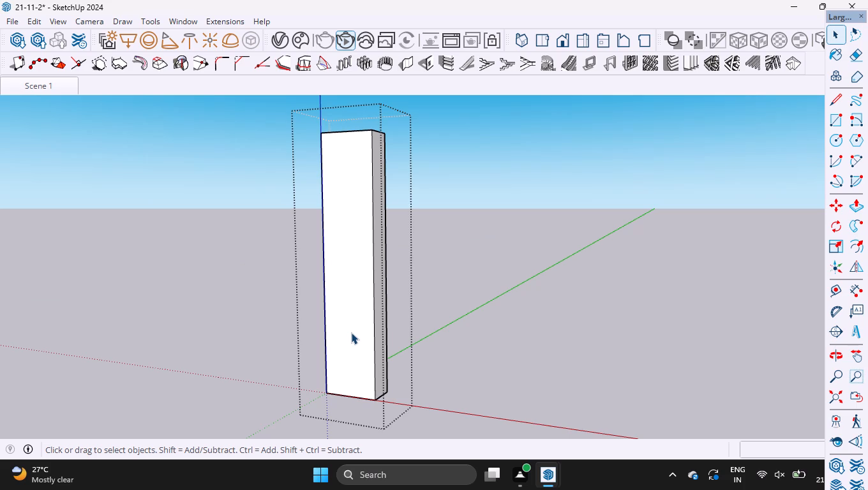
{"action": "scroll", "coordinate": [352, 332], "scroll_direction": "up", "scroll_amount": 2}
{"action": "scroll", "coordinate": [355, 338], "scroll_direction": "down", "scroll_amount": 2}
{"action": "key", "text": "f"}
{"action": "left_click", "coordinate": [334, 309]}
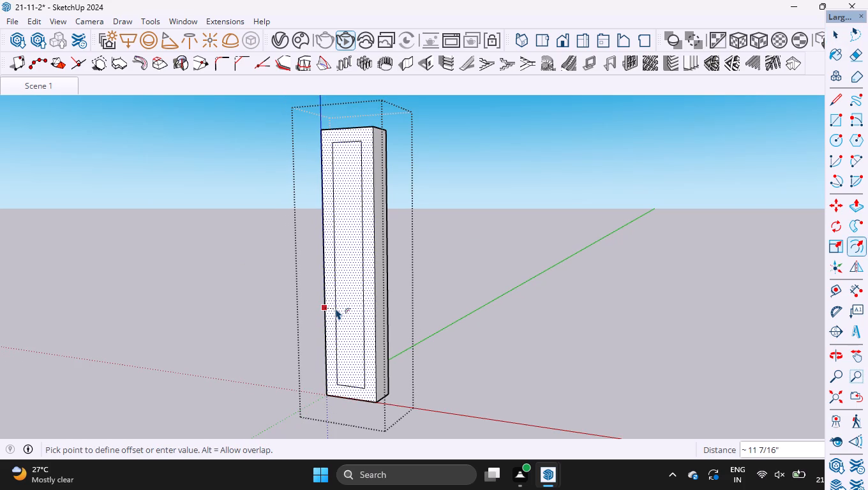
{"action": "type", "text": "18"}
{"action": "type", "text": "mm"}
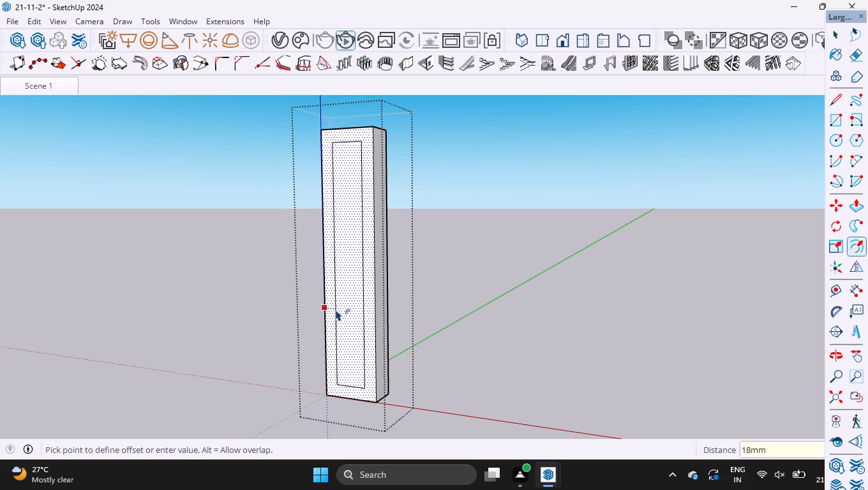
{"action": "key", "text": "Return"}
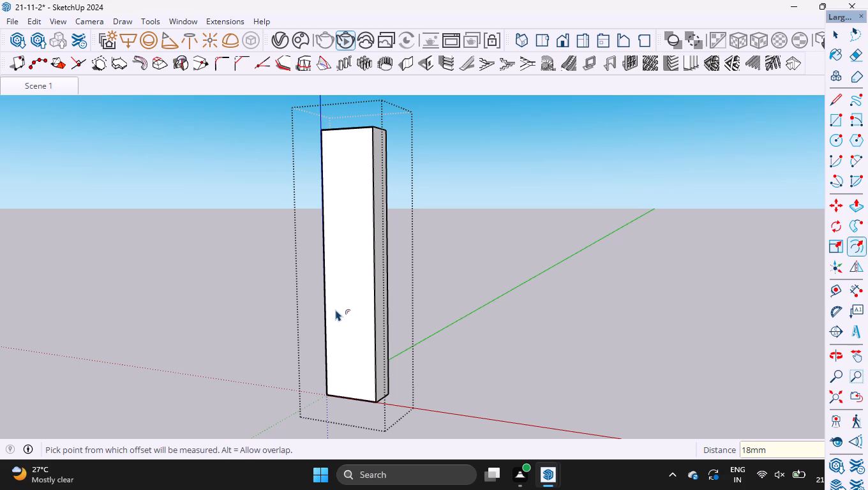
Place a guide line on the column's side face, 18mm in from its rear vertical edge.
{"action": "key", "text": "p"}
{"action": "key", "text": "t"}
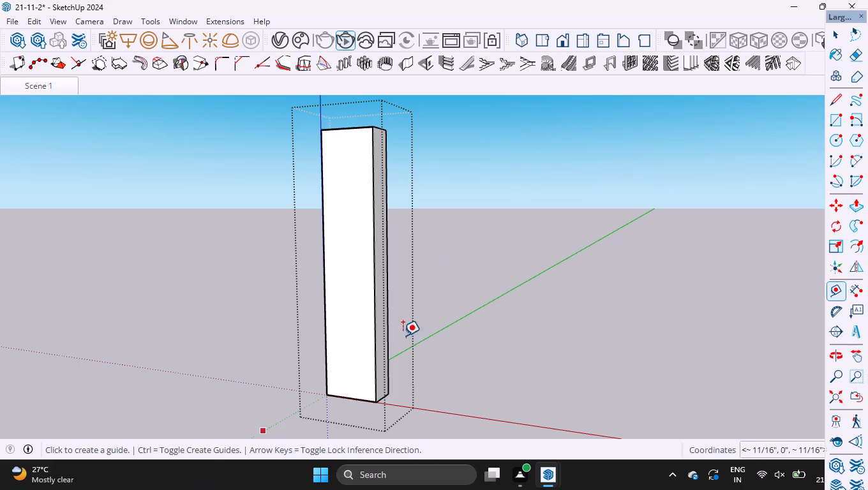
{"action": "scroll", "coordinate": [426, 255], "scroll_direction": "up", "scroll_amount": 3}
{"action": "scroll", "coordinate": [377, 223], "scroll_direction": "up", "scroll_amount": 2}
{"action": "left_click", "coordinate": [374, 216]}
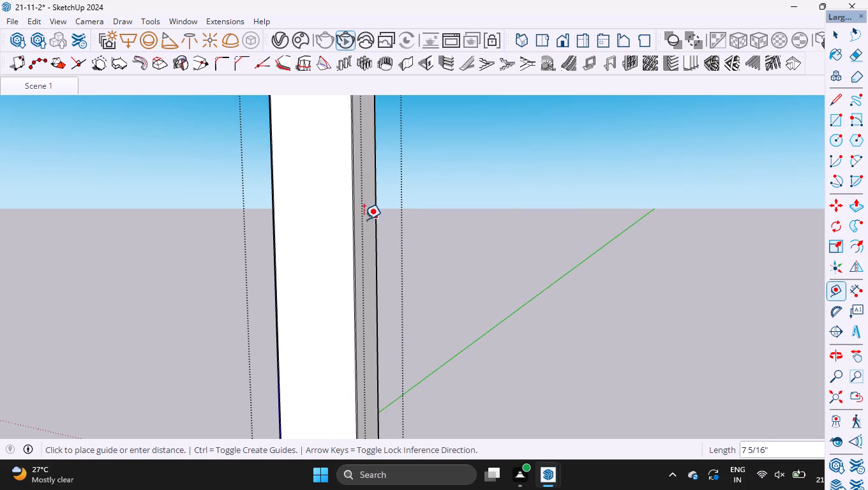
{"action": "middle_click_drag", "start_coordinate": [438, 262], "coordinate": [438, 262]}
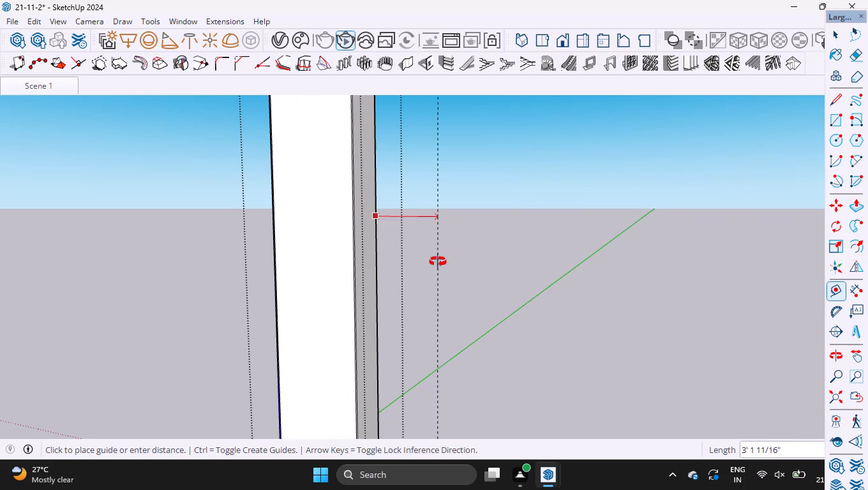
{"action": "middle_click_drag", "start_coordinate": [438, 262], "coordinate": [182, 290]}
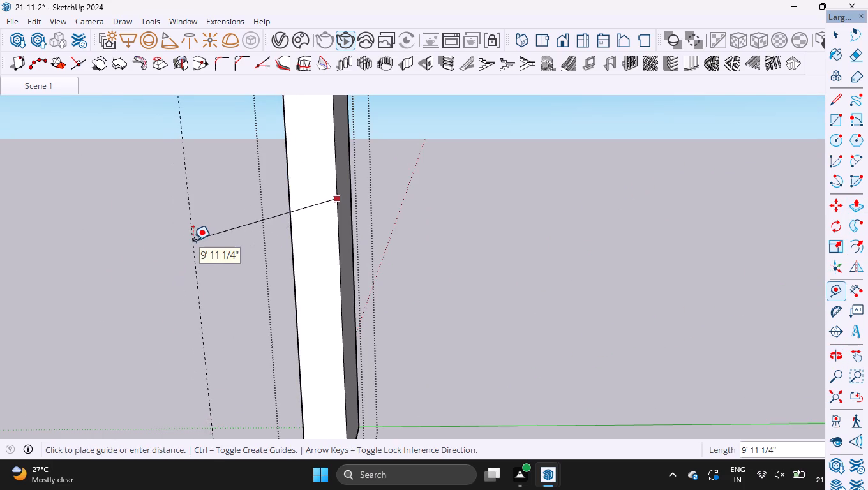
{"action": "key", "text": "Left"}
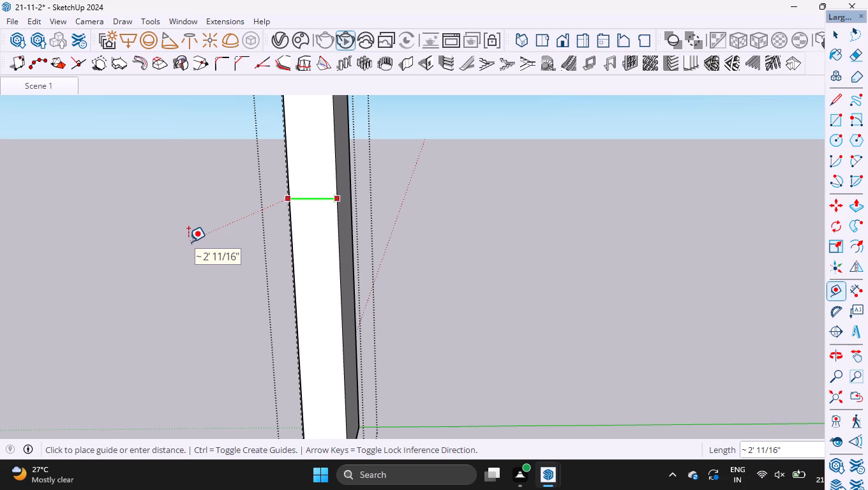
{"action": "key", "text": "2"}
{"action": "key", "text": "BackSpace"}
{"action": "key", "text": "8"}
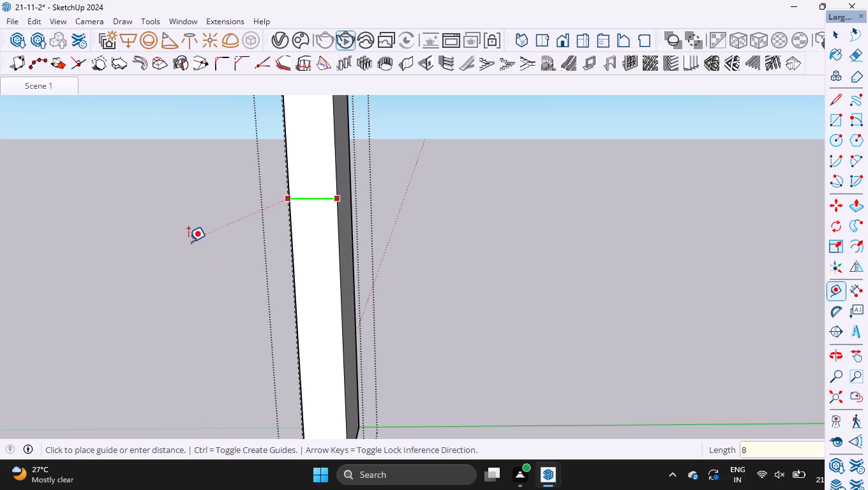
{"action": "key", "text": "Delete"}
{"action": "key", "text": "BackSpace"}
{"action": "type", "text": "18mm"}
{"action": "key", "text": "Return"}
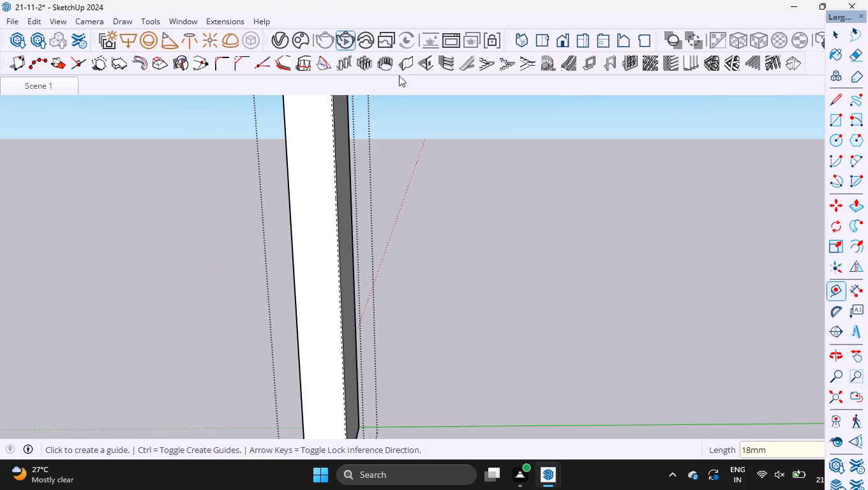
Push the inset front face of the column back to the rear guide line to hollow it into an open box.
{"action": "middle_click_drag", "start_coordinate": [445, 136], "coordinate": [597, 221]}
{"action": "key", "text": "p"}
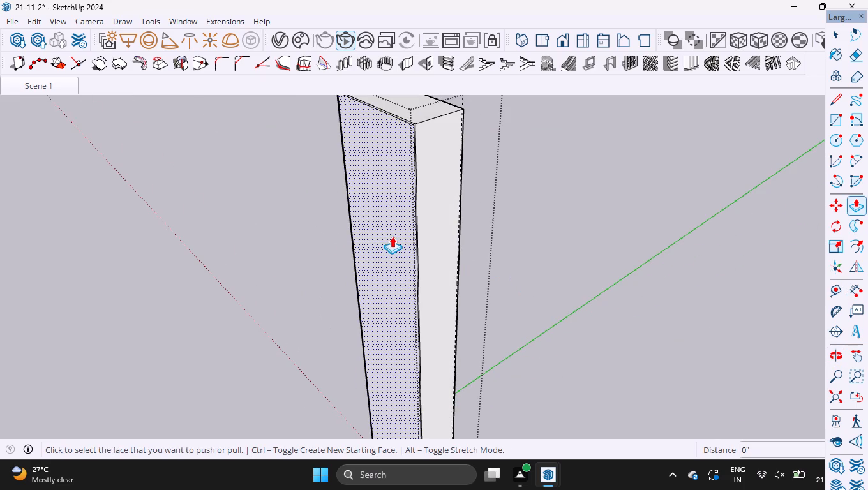
{"action": "left_click", "coordinate": [392, 236]}
{"action": "scroll", "coordinate": [421, 248], "scroll_direction": "down", "scroll_amount": 2}
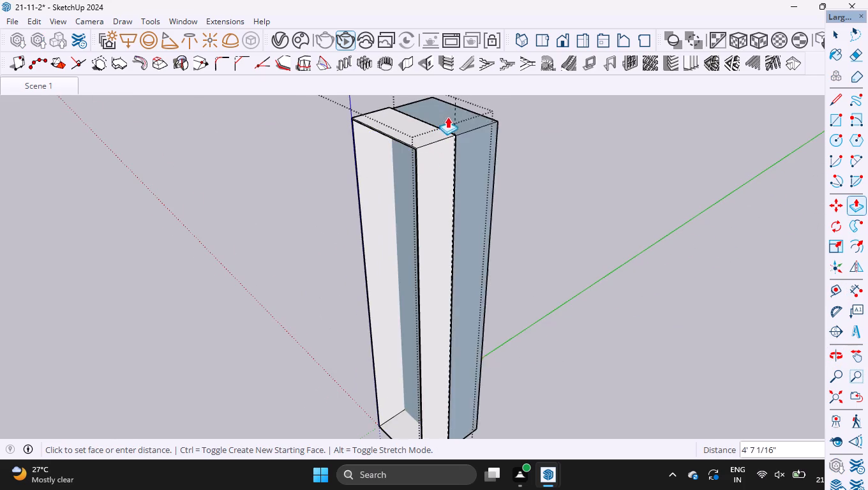
{"action": "left_click", "coordinate": [454, 112]}
{"action": "key", "text": "space"}
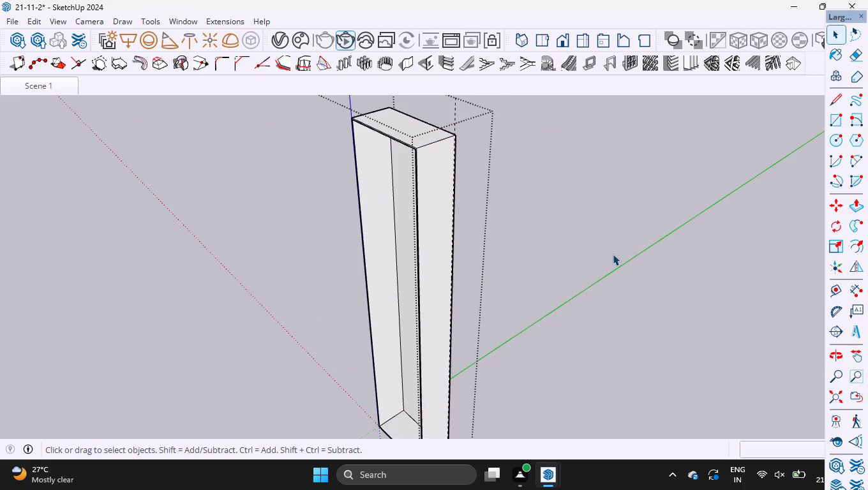
Erase the vertical guide line inside the column group.
{"action": "left_click", "coordinate": [615, 254]}
{"action": "scroll", "coordinate": [532, 224], "scroll_direction": "down", "scroll_amount": 5}
{"action": "scroll", "coordinate": [470, 215], "scroll_direction": "down", "scroll_amount": 4}
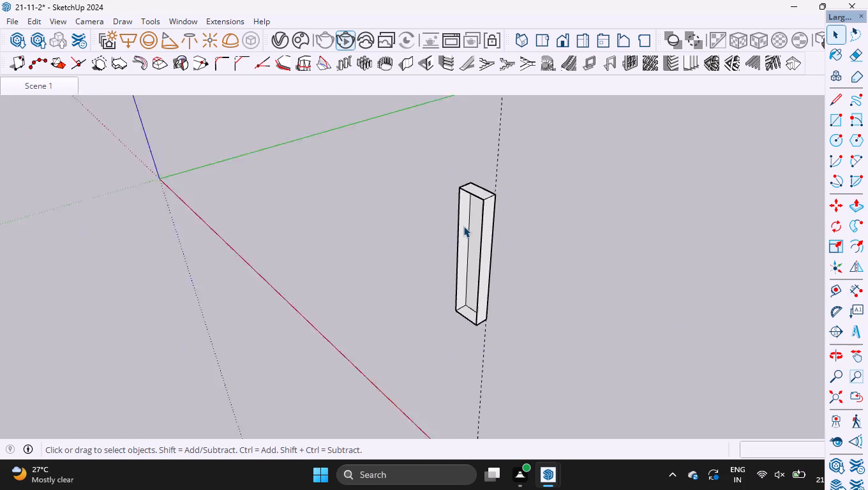
{"action": "scroll", "coordinate": [463, 226], "scroll_direction": "down", "scroll_amount": 1}
{"action": "key", "text": "e"}
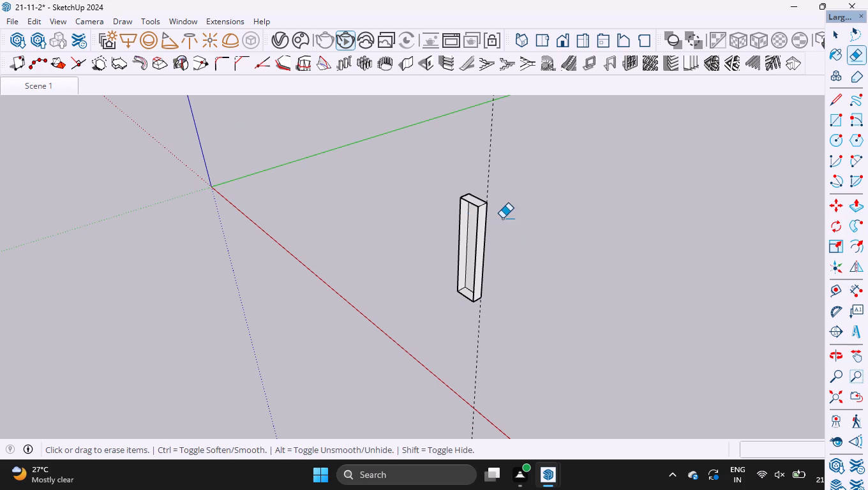
{"action": "left_click_drag", "start_coordinate": [516, 188], "coordinate": [435, 134]}
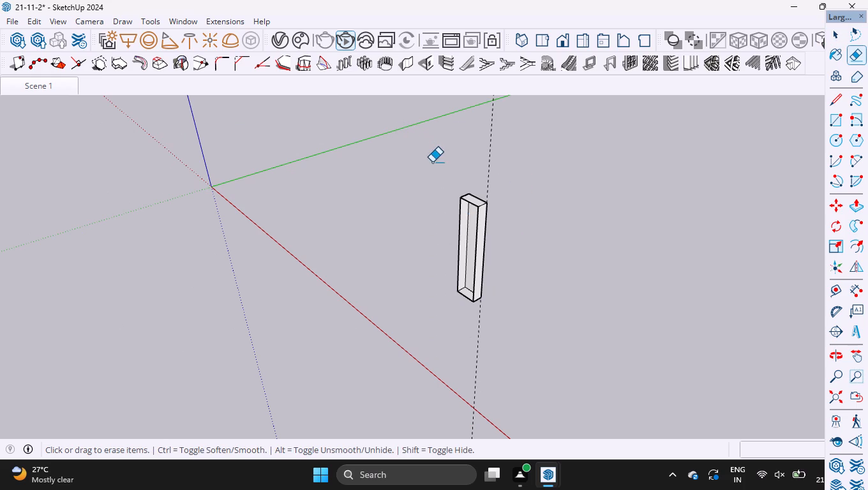
{"action": "key", "text": "space"}
{"action": "double_click", "coordinate": [470, 242]}
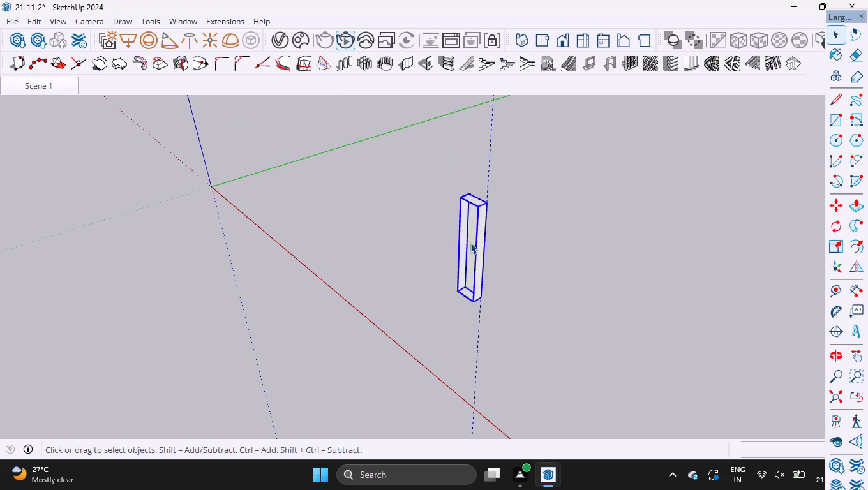
{"action": "key", "text": "e"}
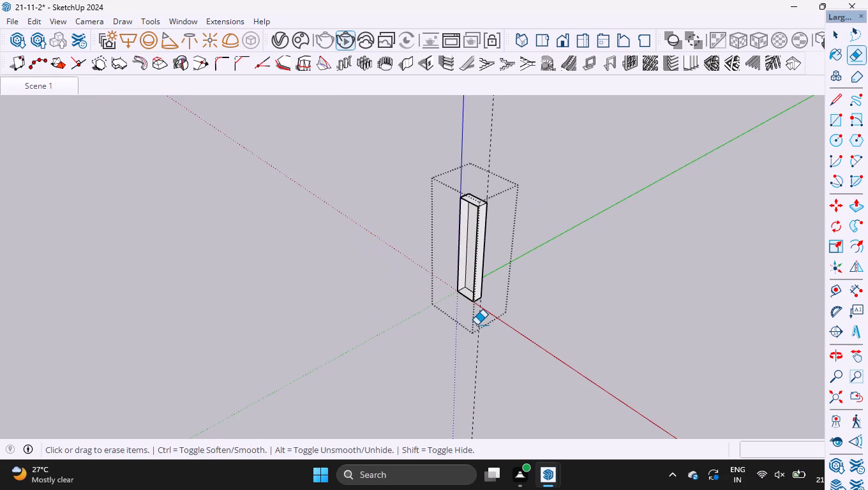
{"action": "left_click_drag", "start_coordinate": [490, 343], "coordinate": [525, 376]}
{"action": "middle_click", "coordinate": [525, 375]}
{"action": "left_click_drag", "start_coordinate": [523, 371], "coordinate": [461, 350]}
{"action": "key", "text": "space"}
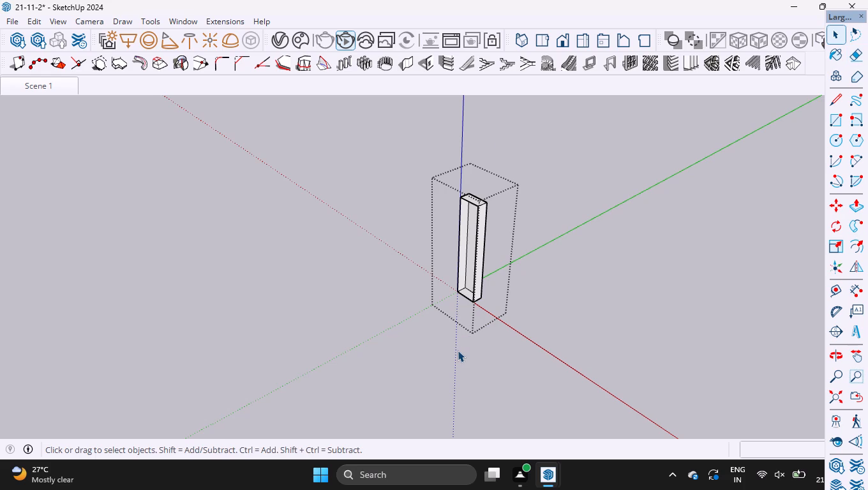
Close the column group and reveal the rest of the room to view the hollowed column in its corner.
{"action": "scroll", "coordinate": [429, 343], "scroll_direction": "down", "scroll_amount": 4}
{"action": "middle_click_drag", "start_coordinate": [532, 300], "coordinate": [590, 232]}
{"action": "scroll", "coordinate": [499, 227], "scroll_direction": "up", "scroll_amount": 4}
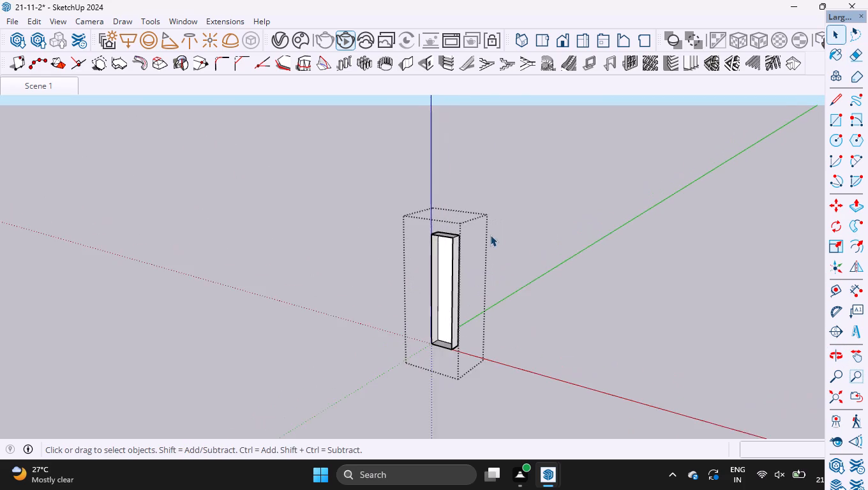
{"action": "scroll", "coordinate": [490, 235], "scroll_direction": "up", "scroll_amount": 3}
{"action": "scroll", "coordinate": [497, 301], "scroll_direction": "up", "scroll_amount": 3}
{"action": "scroll", "coordinate": [448, 382], "scroll_direction": "up", "scroll_amount": 2}
{"action": "scroll", "coordinate": [434, 276], "scroll_direction": "up", "scroll_amount": 1}
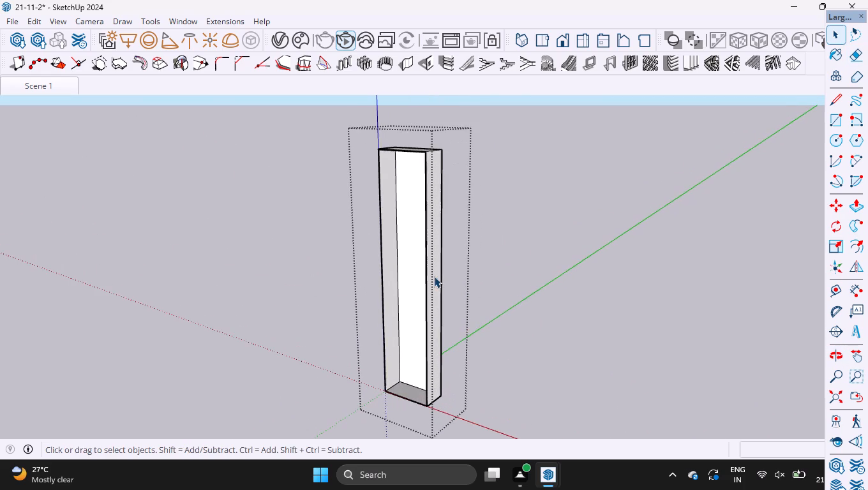
{"action": "scroll", "coordinate": [438, 341], "scroll_direction": "up", "scroll_amount": 1}
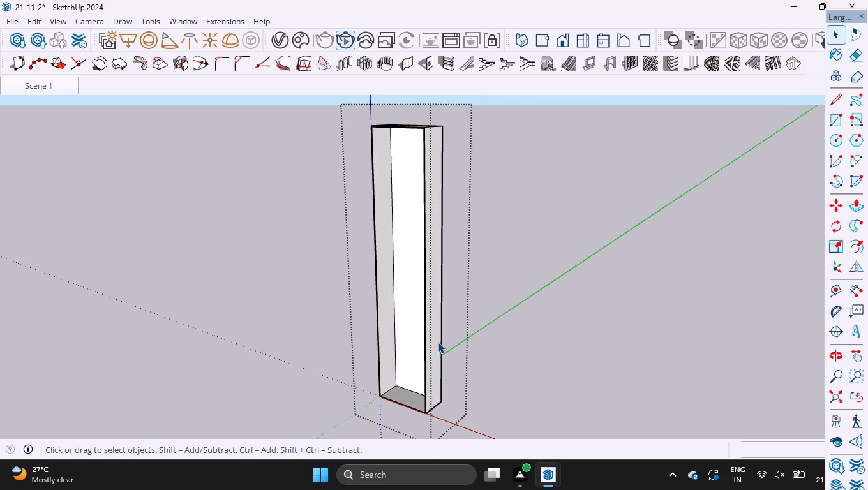
{"action": "left_click", "coordinate": [550, 344]}
{"action": "scroll", "coordinate": [470, 318], "scroll_direction": "down", "scroll_amount": 3}
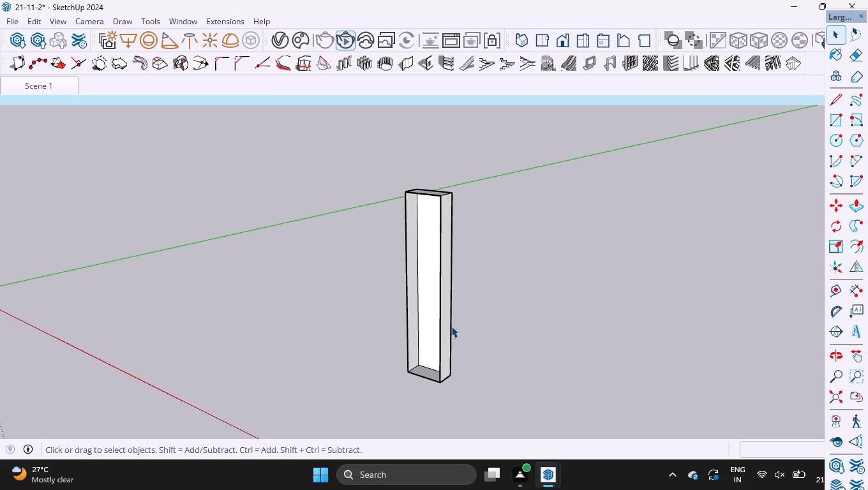
{"action": "left_click", "coordinate": [434, 331]}
{"action": "right_click", "coordinate": [434, 331]}
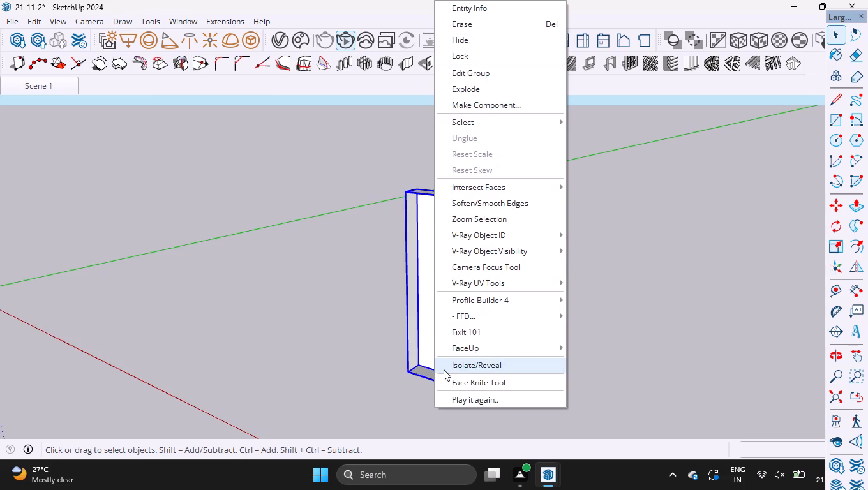
{"action": "left_click", "coordinate": [445, 370]}
{"action": "middle_click_drag", "start_coordinate": [445, 370], "coordinate": [446, 241]}
{"action": "scroll", "coordinate": [480, 272], "scroll_direction": "up", "scroll_amount": 1}
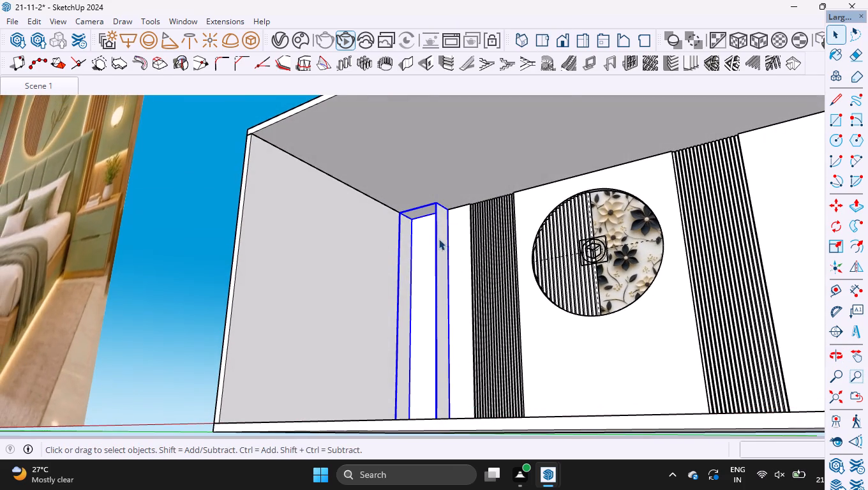
Isolate the hollowed column group again and inspect its open front and interior base.
{"action": "right_click", "coordinate": [437, 239]}
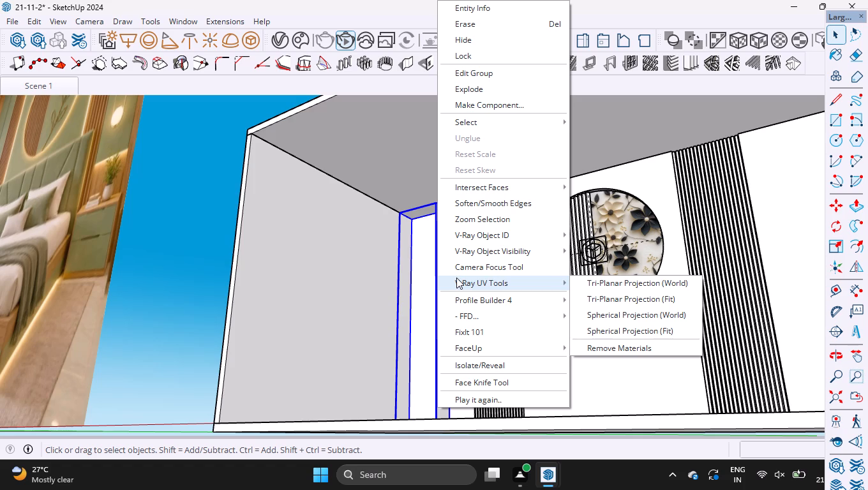
{"action": "left_click", "coordinate": [535, 369]}
{"action": "middle_click_drag", "start_coordinate": [464, 243], "coordinate": [486, 340]}
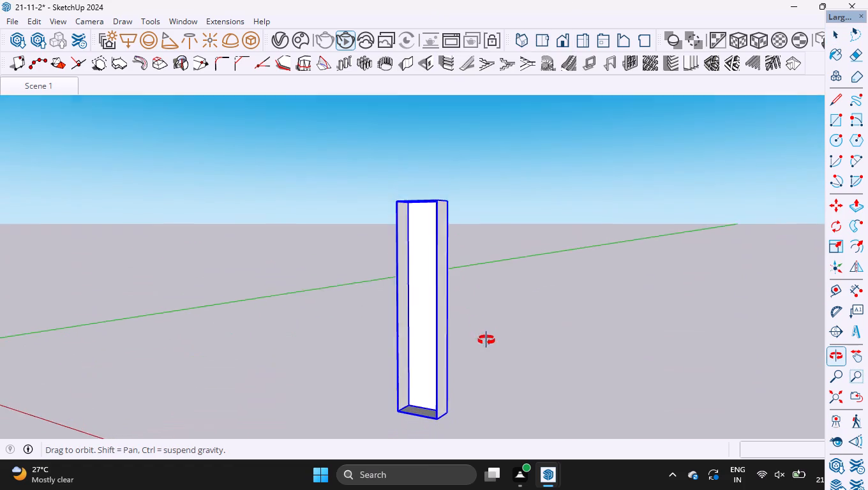
{"action": "middle_click_drag", "start_coordinate": [486, 340], "coordinate": [502, 352]}
{"action": "scroll", "coordinate": [436, 314], "scroll_direction": "up", "scroll_amount": 4}
{"action": "scroll", "coordinate": [409, 189], "scroll_direction": "down", "scroll_amount": 5}
{"action": "middle_click_drag", "start_coordinate": [431, 295], "coordinate": [514, 353]}
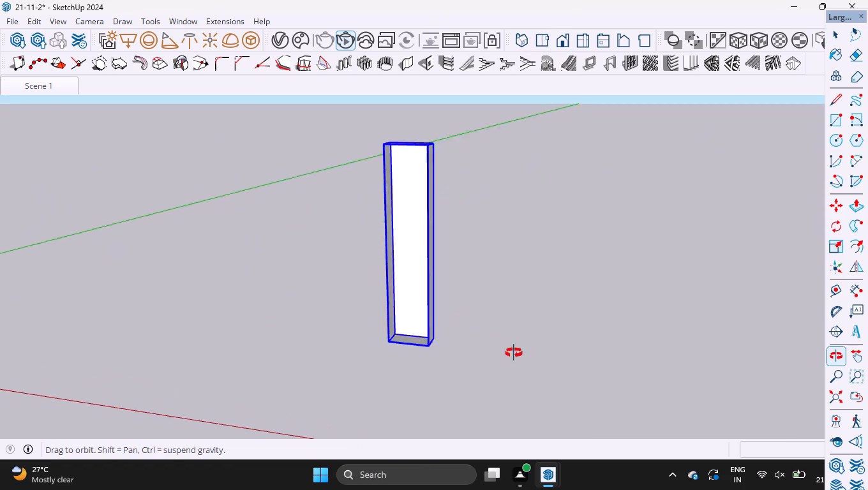
{"action": "middle_click_drag", "start_coordinate": [514, 353], "coordinate": [516, 368]}
{"action": "left_click", "coordinate": [497, 383]}
{"action": "scroll", "coordinate": [412, 339], "scroll_direction": "up", "scroll_amount": 11}
{"action": "scroll", "coordinate": [421, 307], "scroll_direction": "down", "scroll_amount": 4}
{"action": "scroll", "coordinate": [433, 371], "scroll_direction": "down", "scroll_amount": 5}
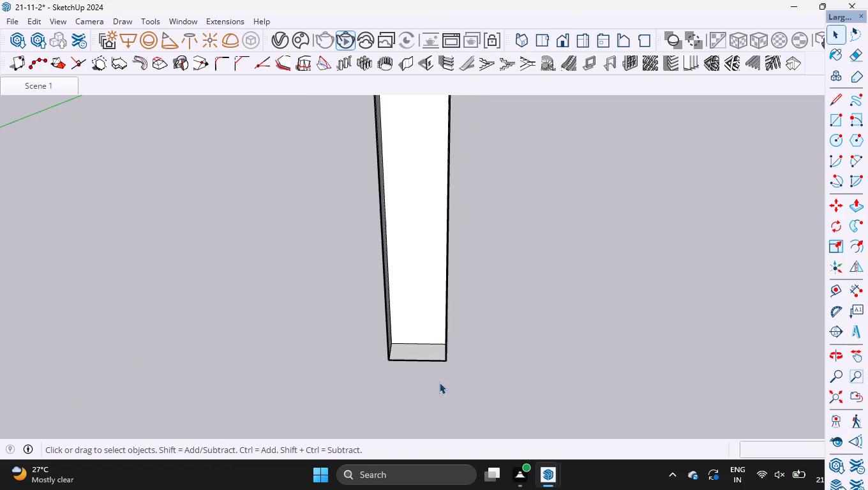
{"action": "scroll", "coordinate": [463, 338], "scroll_direction": "down", "scroll_amount": 11}
{"action": "middle_click_drag", "start_coordinate": [405, 321], "coordinate": [430, 229]}
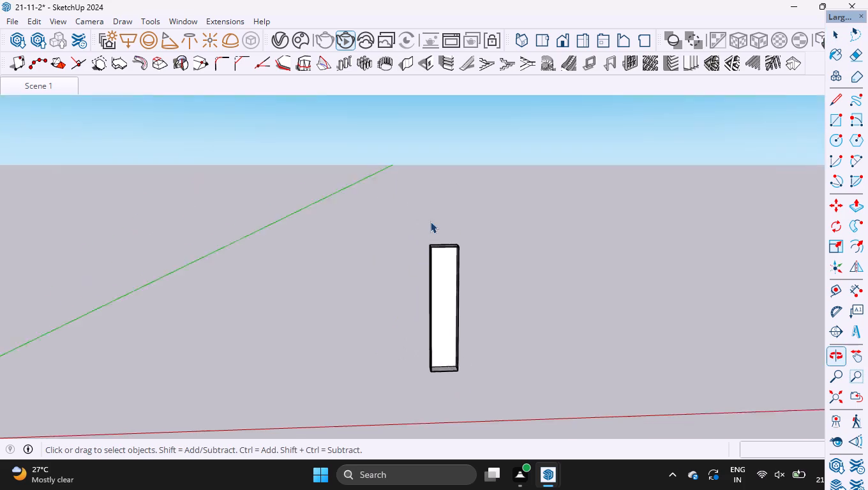
Reveal the full model and examine the corner shelving unit in the bedroom reference image against the hollowed column.
{"action": "left_click", "coordinate": [440, 267]}
{"action": "right_click", "coordinate": [439, 267]}
{"action": "left_click", "coordinate": [479, 366]}
{"action": "scroll", "coordinate": [426, 300], "scroll_direction": "down", "scroll_amount": 4}
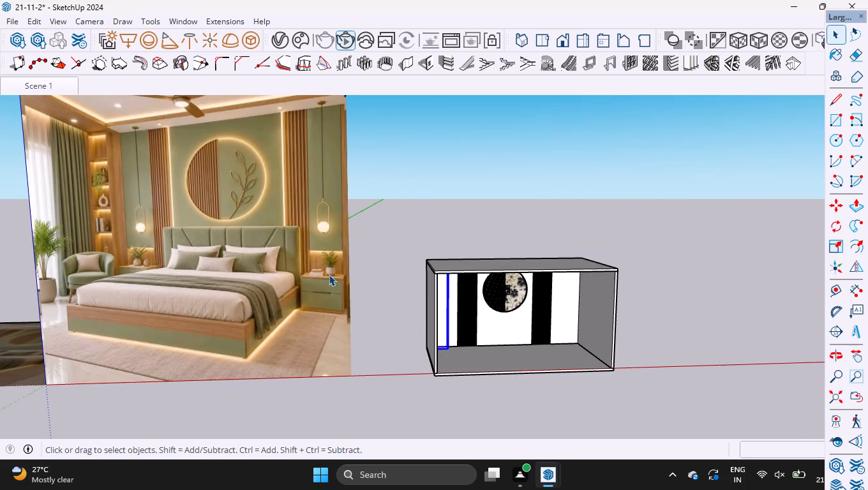
{"action": "scroll", "coordinate": [108, 247], "scroll_direction": "up", "scroll_amount": 4}
{"action": "scroll", "coordinate": [94, 299], "scroll_direction": "down", "scroll_amount": 3}
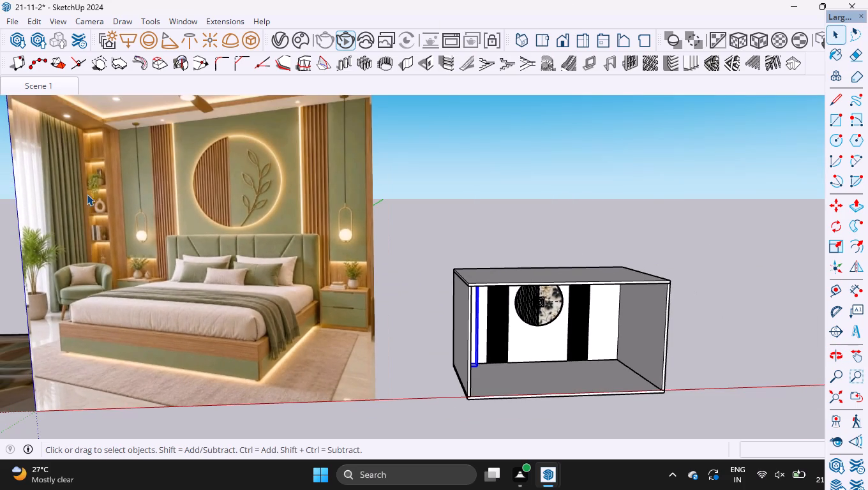
{"action": "scroll", "coordinate": [85, 141], "scroll_direction": "up", "scroll_amount": 3}
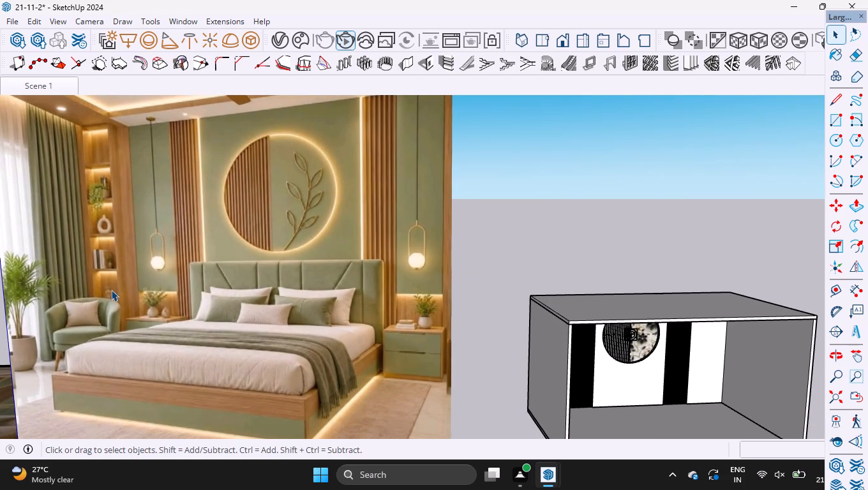
{"action": "scroll", "coordinate": [90, 244], "scroll_direction": "down", "scroll_amount": 5}
{"action": "scroll", "coordinate": [181, 299], "scroll_direction": "down", "scroll_amount": 3}
{"action": "middle_click_drag", "start_coordinate": [406, 360], "coordinate": [378, 339]}
{"action": "scroll", "coordinate": [396, 327], "scroll_direction": "up", "scroll_amount": 10}
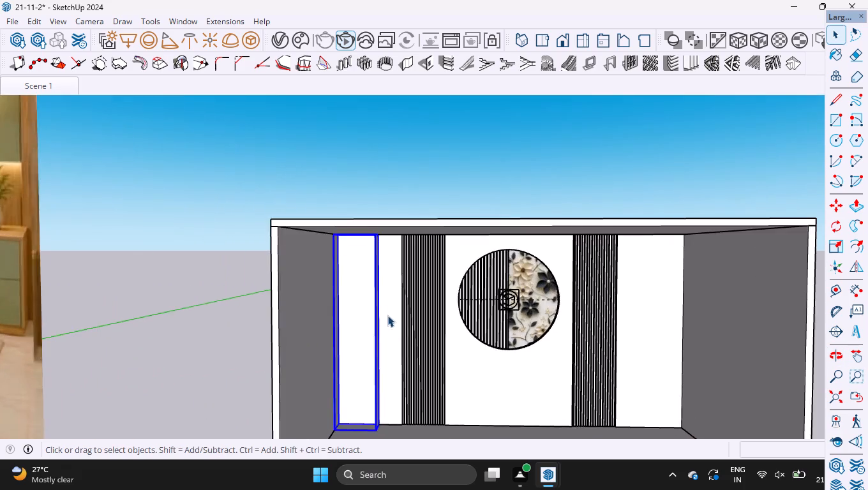
{"action": "scroll", "coordinate": [387, 315], "scroll_direction": "up", "scroll_amount": 4}
{"action": "scroll", "coordinate": [367, 261], "scroll_direction": "down", "scroll_amount": 5}
{"action": "scroll", "coordinate": [343, 341], "scroll_direction": "up", "scroll_amount": 4}
Isolate the hollowed column group from the rest of the model.
{"action": "left_click", "coordinate": [347, 320]}
{"action": "right_click", "coordinate": [346, 293]}
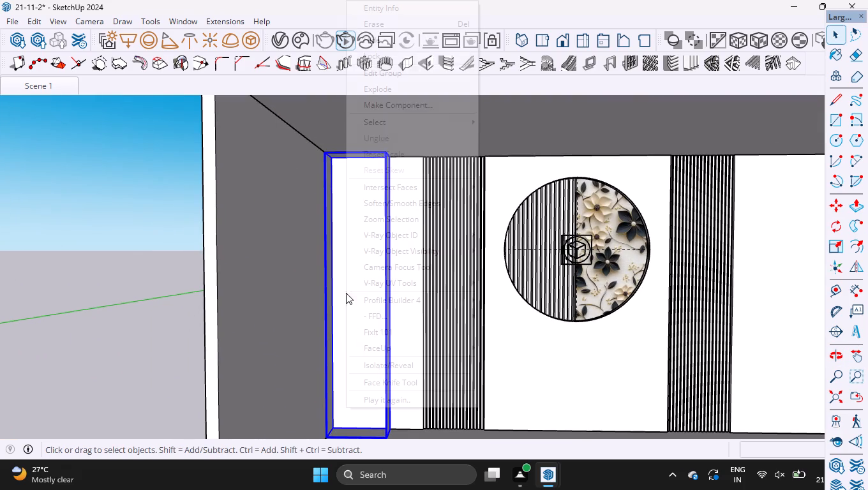
{"action": "left_click", "coordinate": [383, 360]}
{"action": "scroll", "coordinate": [357, 248], "scroll_direction": "up", "scroll_amount": 2}
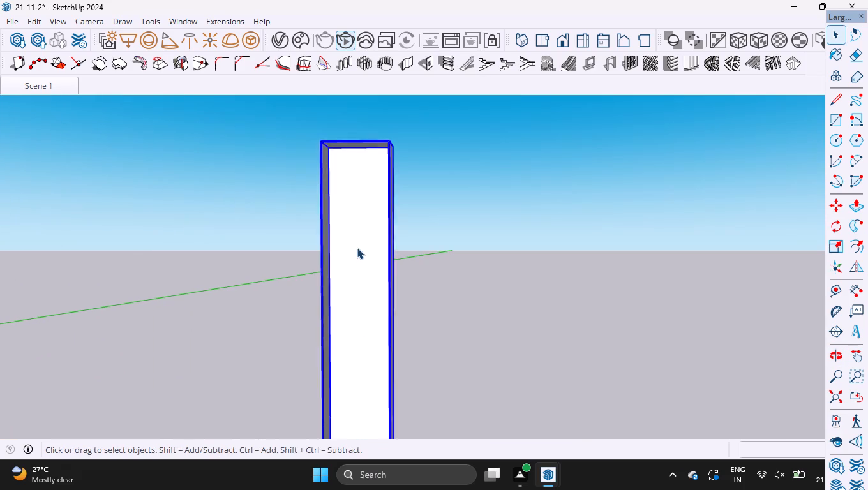
Open the hollowed column group and divide the inner vertical front edge of its side panel into six equal segments.
{"action": "double_click", "coordinate": [357, 248]}
{"action": "scroll", "coordinate": [341, 191], "scroll_direction": "down", "scroll_amount": 3}
{"action": "middle_click_drag", "start_coordinate": [358, 225], "coordinate": [284, 251]}
{"action": "scroll", "coordinate": [310, 147], "scroll_direction": "up", "scroll_amount": 2}
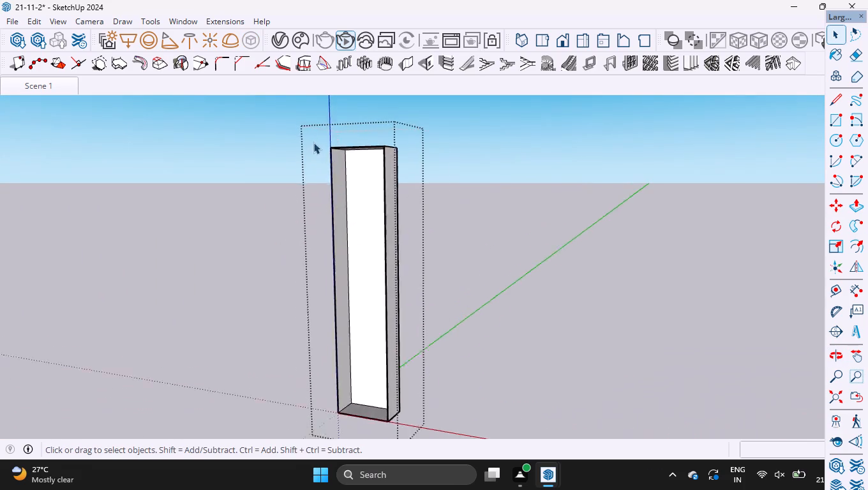
{"action": "scroll", "coordinate": [313, 142], "scroll_direction": "up", "scroll_amount": 19}
{"action": "left_click", "coordinate": [299, 160]}
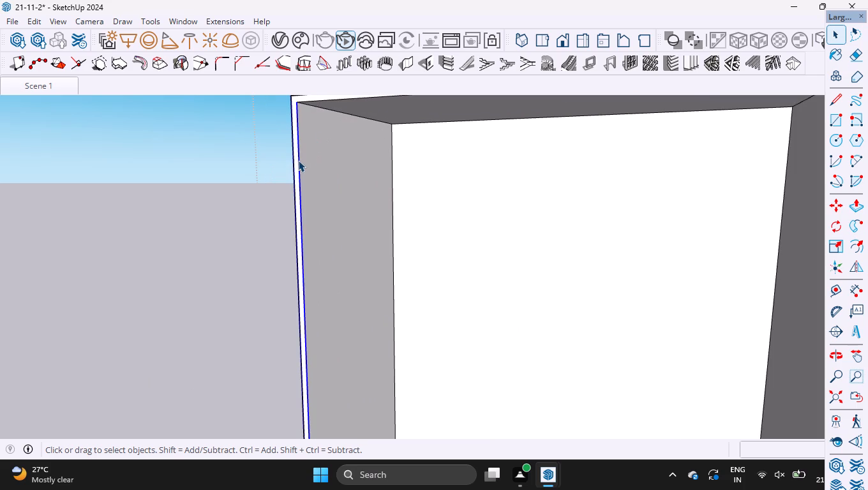
{"action": "right_click", "coordinate": [299, 158]}
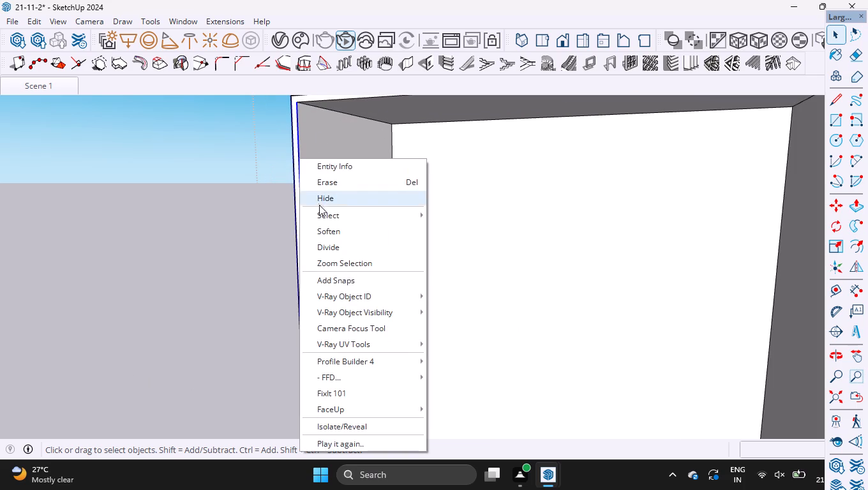
{"action": "left_click", "coordinate": [322, 245]}
{"action": "scroll", "coordinate": [336, 160], "scroll_direction": "down", "scroll_amount": 7}
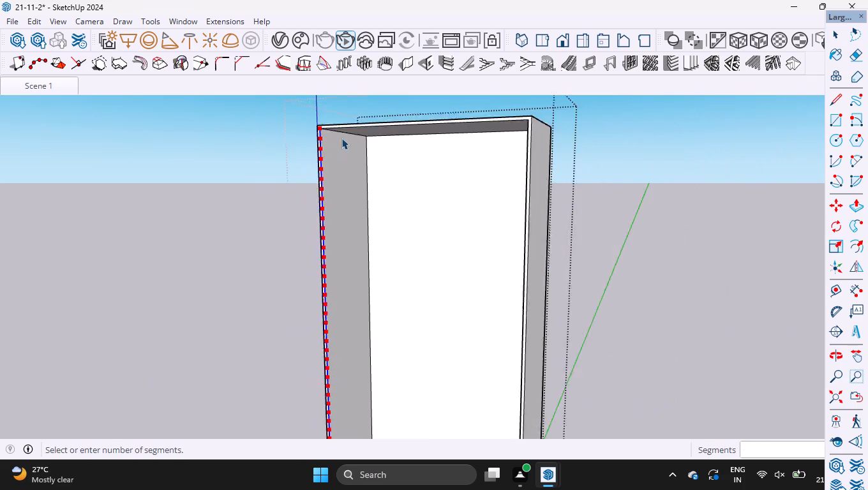
{"action": "scroll", "coordinate": [341, 138], "scroll_direction": "down", "scroll_amount": 6}
{"action": "scroll", "coordinate": [359, 190], "scroll_direction": "down", "scroll_amount": 9}
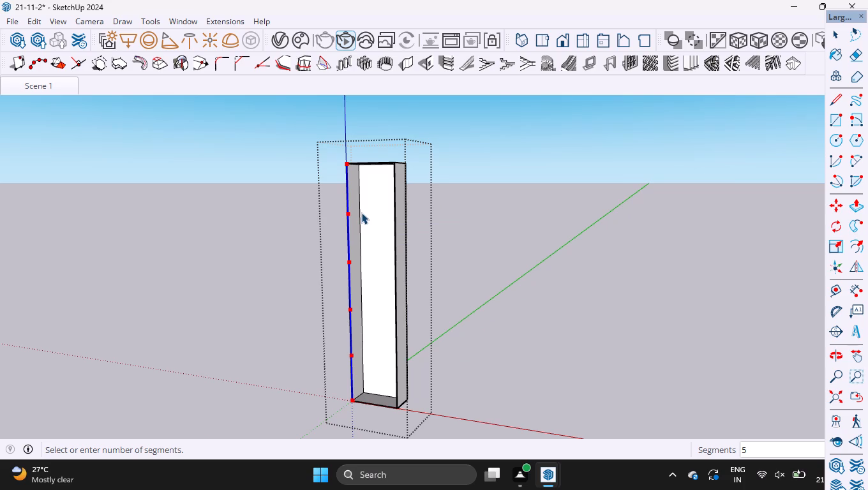
{"action": "left_click", "coordinate": [361, 209]}
Draw a line about 1' 11 5/16" long from the topmost division point straight back across the side panel's inner face.
{"action": "key", "text": "l"}
{"action": "scroll", "coordinate": [345, 205], "scroll_direction": "up", "scroll_amount": 4}
{"action": "left_click", "coordinate": [352, 205]}
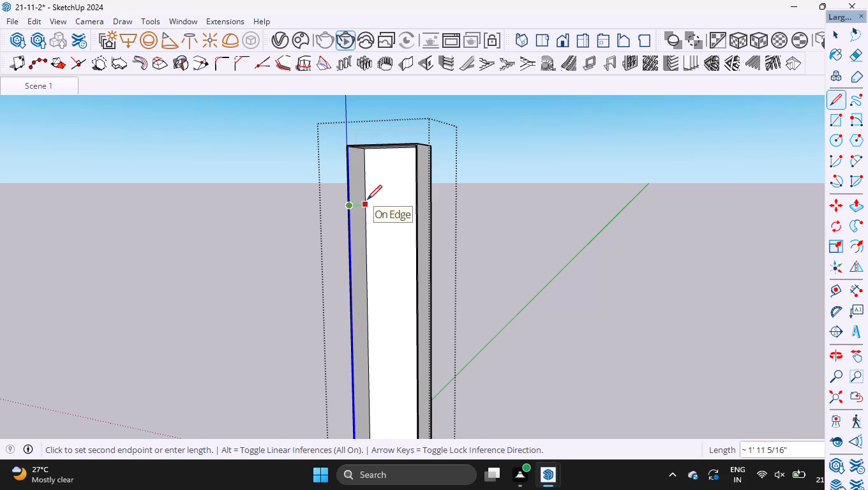
{"action": "left_click", "coordinate": [367, 200]}
{"action": "key", "text": "space"}
{"action": "scroll", "coordinate": [392, 178], "scroll_direction": "down", "scroll_amount": 6}
{"action": "left_click", "coordinate": [516, 202]}
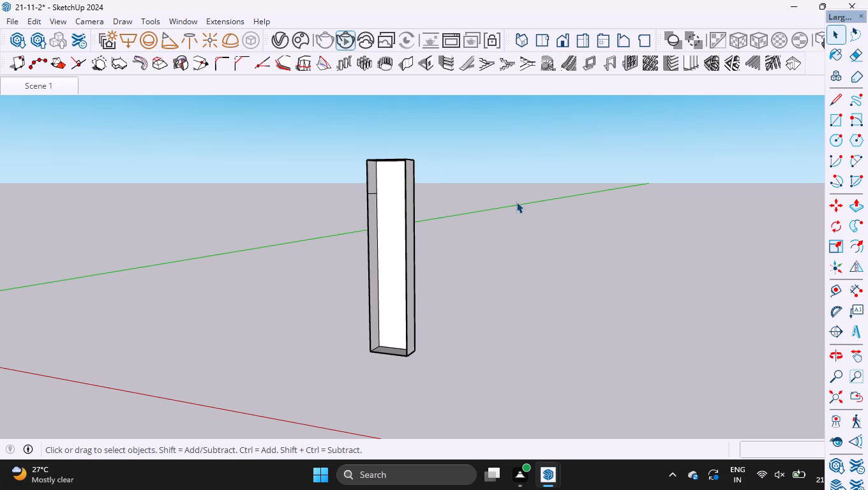
Inside the column group, draw matching front-to-back lines, about 1' 11 5/16" long, at the four remaining division points.
{"action": "scroll", "coordinate": [403, 241], "scroll_direction": "up", "scroll_amount": 3}
{"action": "double_click", "coordinate": [403, 242]}
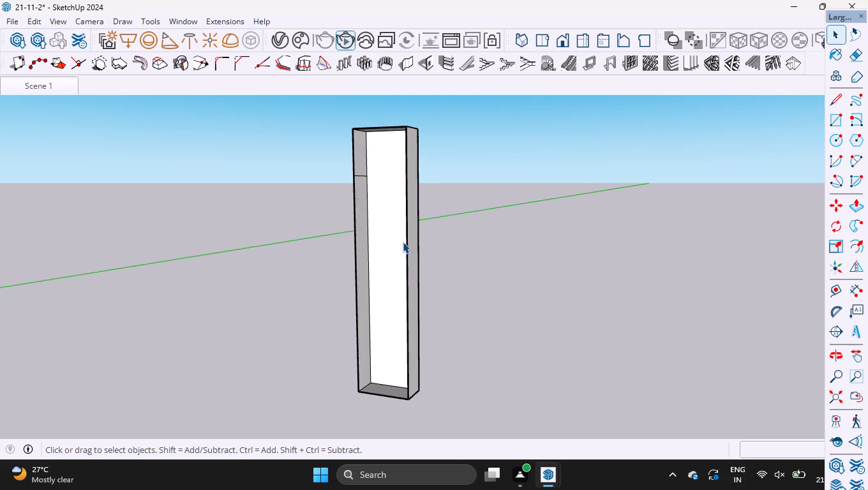
{"action": "scroll", "coordinate": [374, 215], "scroll_direction": "up", "scroll_amount": 3}
{"action": "key", "text": "l"}
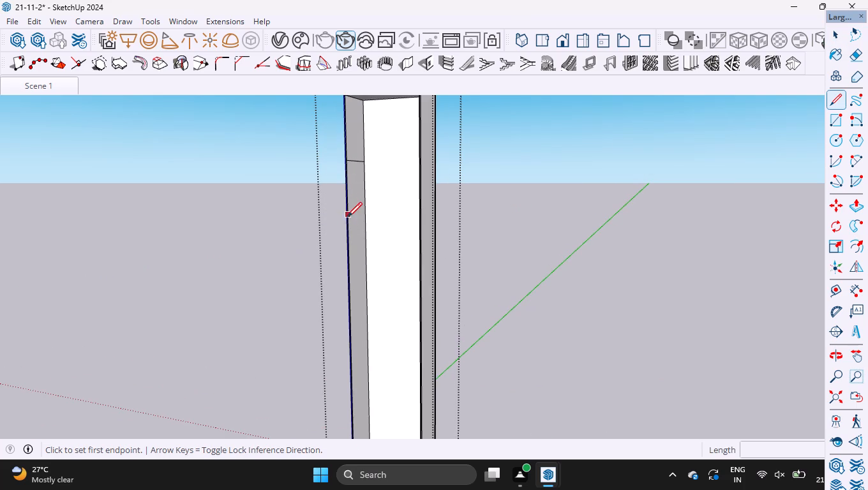
{"action": "left_click", "coordinate": [347, 223]}
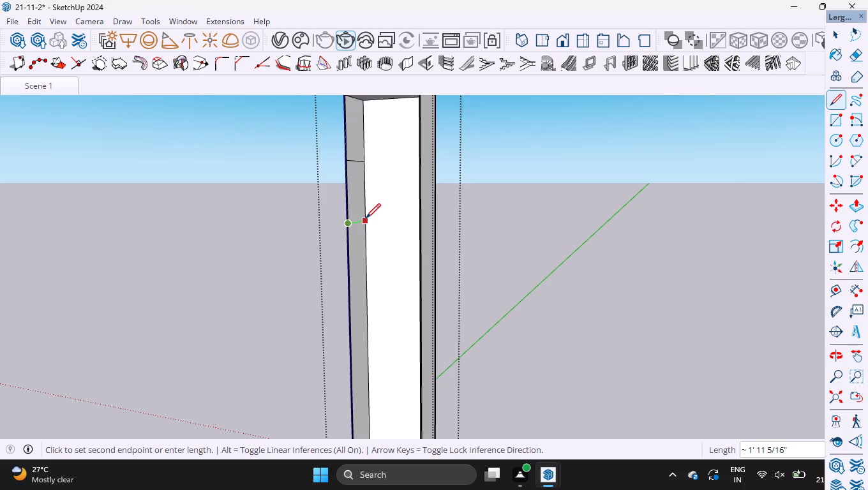
{"action": "left_click", "coordinate": [366, 218]}
{"action": "scroll", "coordinate": [356, 198], "scroll_direction": "down", "scroll_amount": 2}
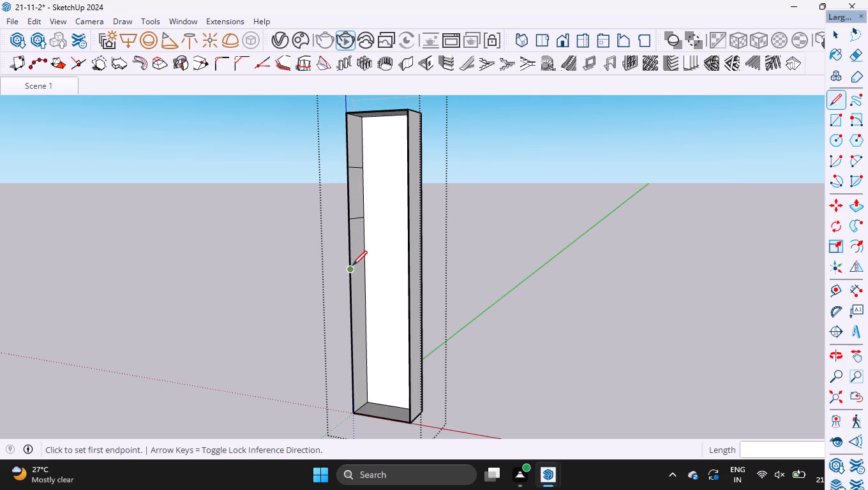
{"action": "left_click", "coordinate": [352, 267]}
{"action": "left_click", "coordinate": [366, 258]}
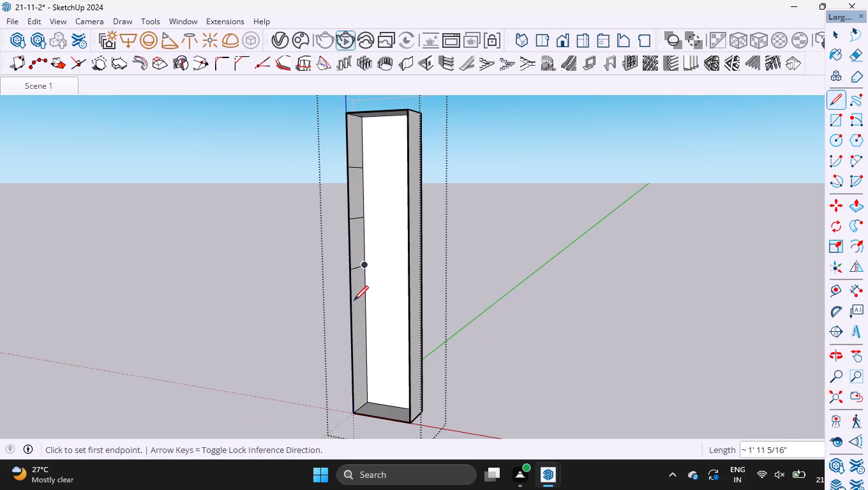
{"action": "left_click", "coordinate": [354, 314]}
{"action": "left_click", "coordinate": [366, 308]}
{"action": "left_click", "coordinate": [354, 364]}
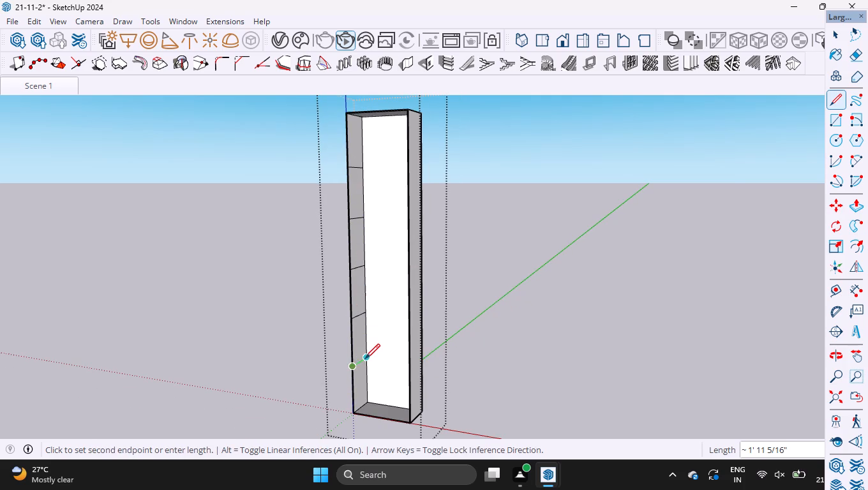
{"action": "left_click", "coordinate": [365, 358]}
{"action": "key", "text": "space"}
Cut the five division lines out of the column group and paste them in place outside it.
{"action": "scroll", "coordinate": [359, 177], "scroll_direction": "up", "scroll_amount": 2}
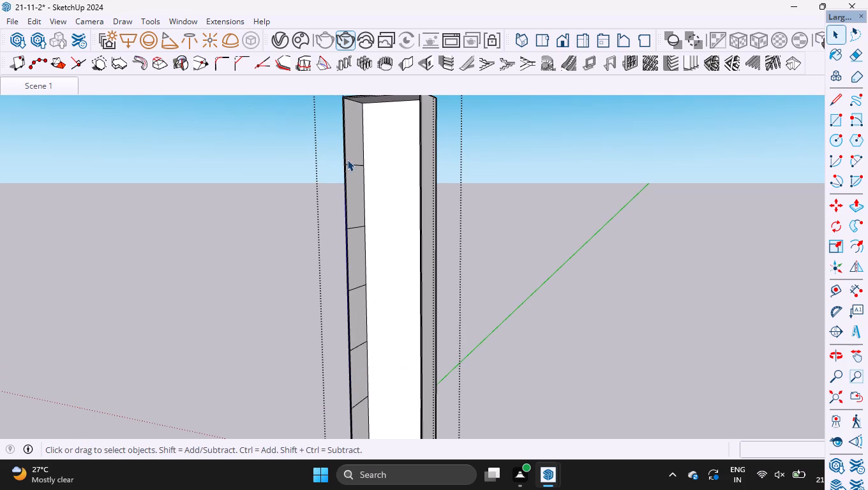
{"action": "left_click_drag", "start_coordinate": [322, 154], "coordinate": [385, 188]}
{"action": "scroll", "coordinate": [336, 175], "scroll_direction": "down", "scroll_amount": 1}
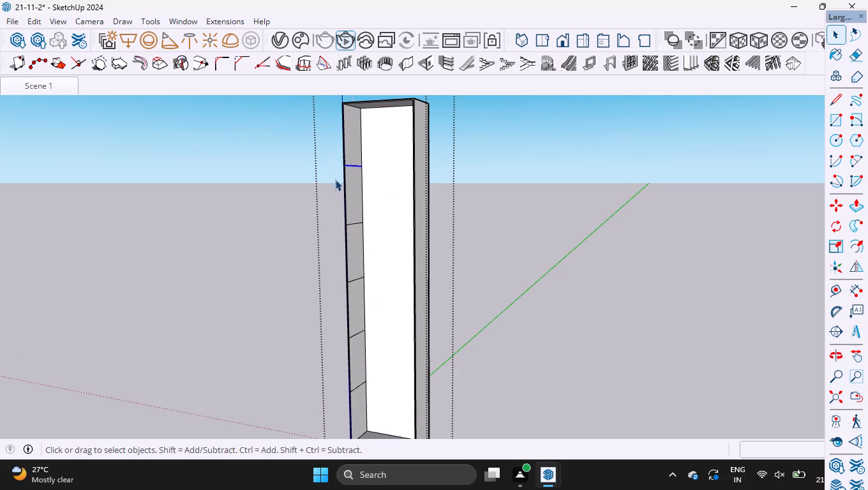
{"action": "left_click_drag", "start_coordinate": [334, 211], "coordinate": [377, 240]}
{"action": "left_click_drag", "start_coordinate": [377, 240], "coordinate": [378, 241]}
{"action": "left_click_drag", "start_coordinate": [342, 262], "coordinate": [395, 316], "text": "ctrl"}
{"action": "left_click_drag", "start_coordinate": [344, 326], "coordinate": [382, 349], "text": "ctrl"}
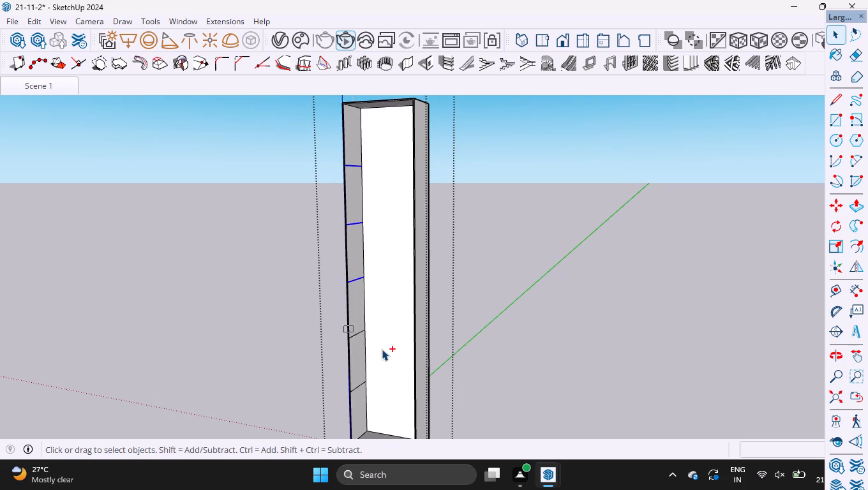
{"action": "left_click_drag", "start_coordinate": [382, 349], "coordinate": [385, 353], "text": "ctrl"}
{"action": "scroll", "coordinate": [369, 256], "scroll_direction": "down", "scroll_amount": 4, "text": "ctrl"}
{"action": "left_click_drag", "start_coordinate": [340, 332], "coordinate": [377, 357], "text": "ctrl"}
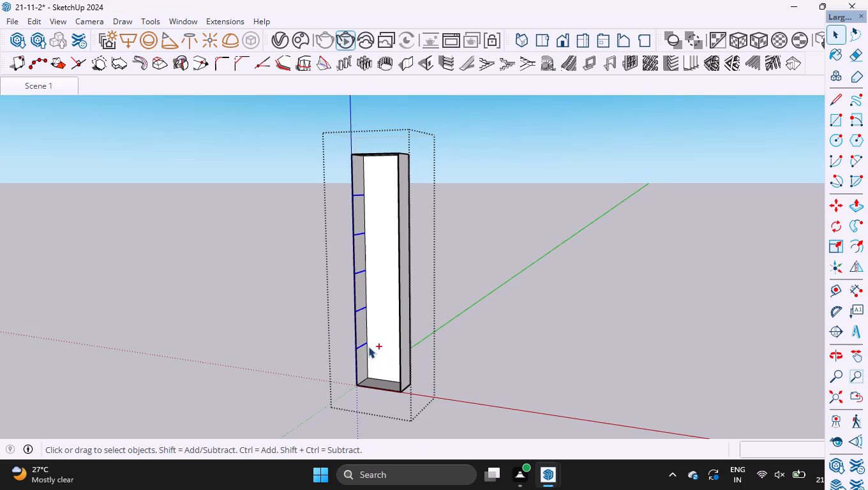
{"action": "key", "text": "ctrl+x"}
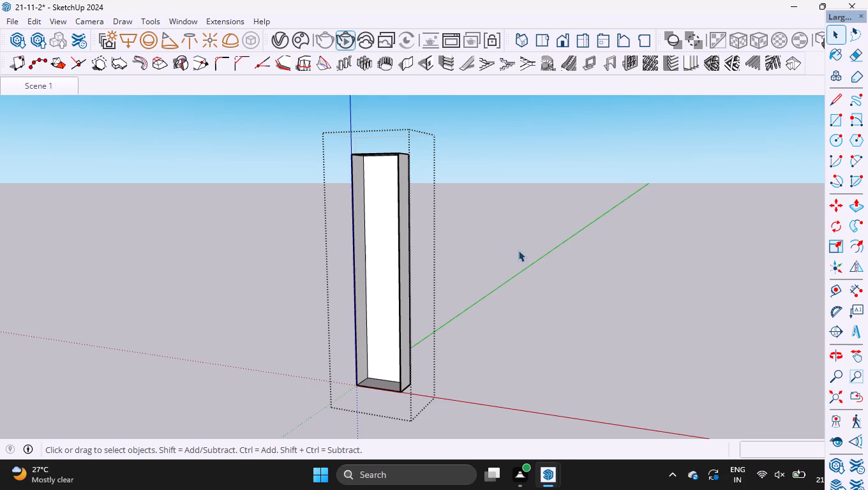
{"action": "left_click", "coordinate": [520, 250]}
{"action": "left_click", "coordinate": [36, 18]}
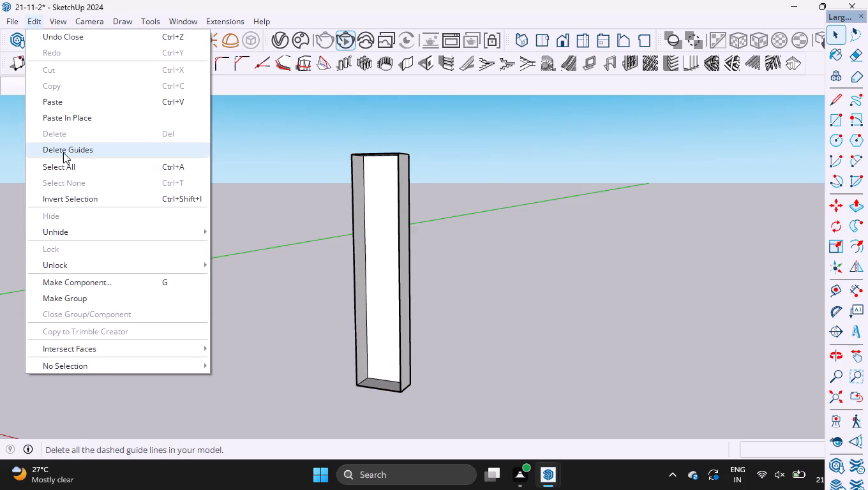
{"action": "left_click", "coordinate": [71, 121]}
Copy the topmost division line 9 mm straight up along the vertical axis.
{"action": "scroll", "coordinate": [375, 174], "scroll_direction": "up", "scroll_amount": 11}
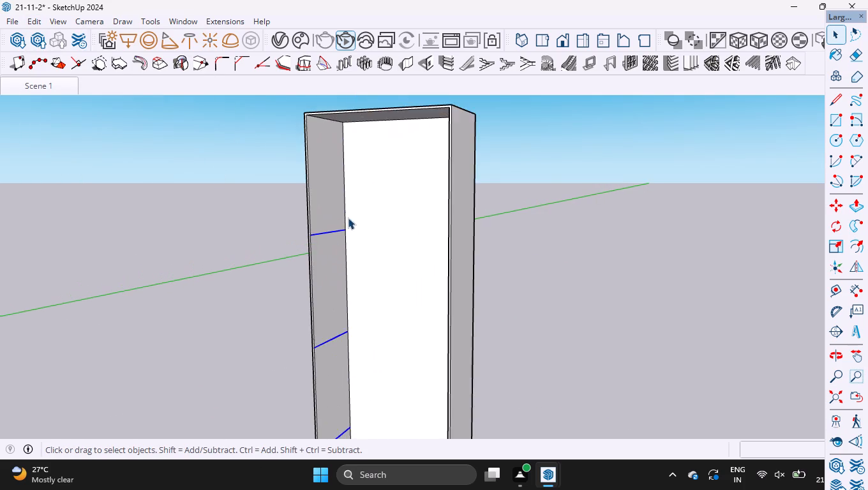
{"action": "scroll", "coordinate": [354, 227], "scroll_direction": "up", "scroll_amount": 4}
{"action": "left_click", "coordinate": [306, 238]}
{"action": "key", "text": "m"}
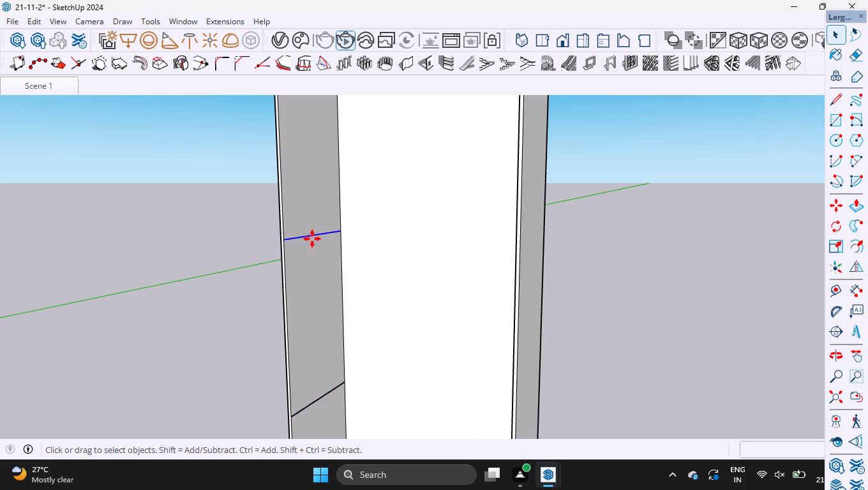
{"action": "left_click", "coordinate": [313, 237]}
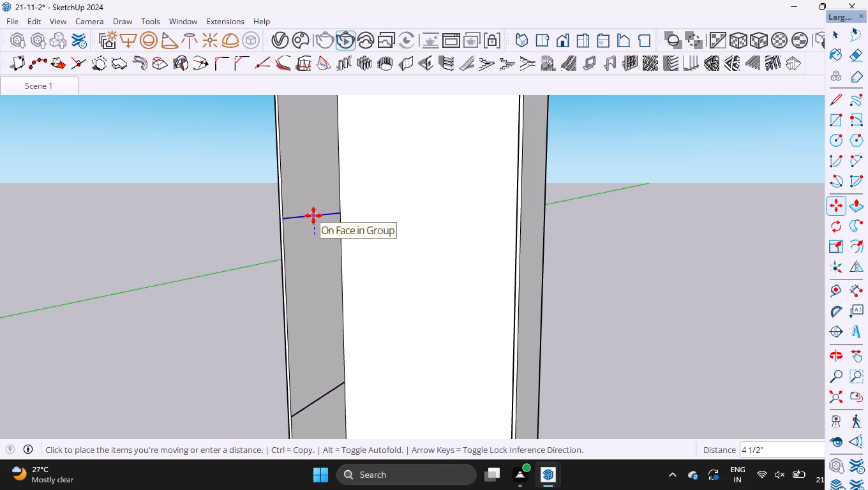
{"action": "key", "text": "Left"}
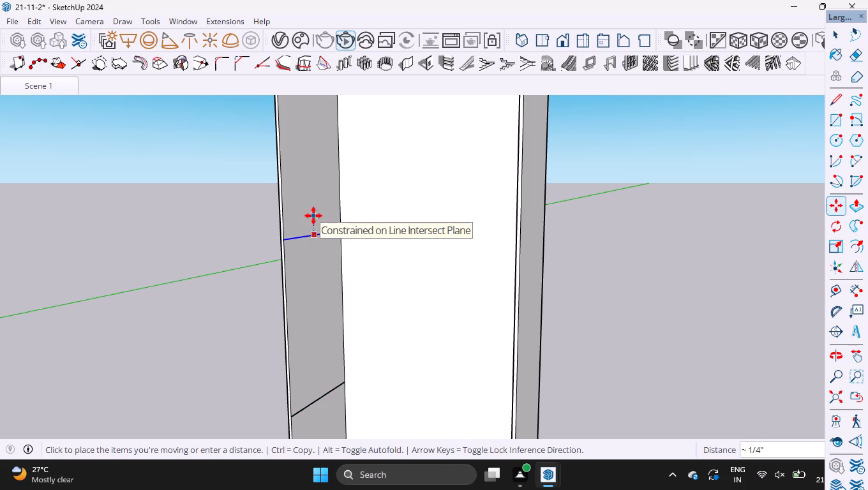
{"action": "key", "text": "Up"}
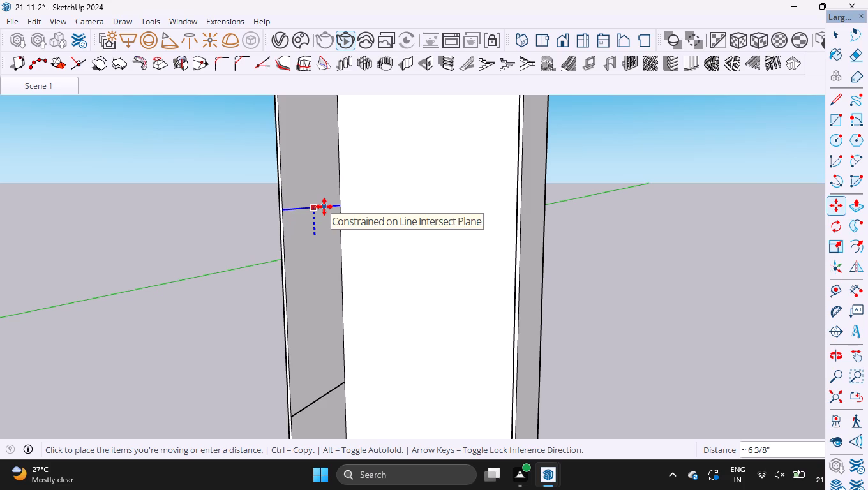
{"action": "type", "text": "9,,"}
{"action": "key", "text": "BackSpace"}
{"action": "key", "text": "BackSpace"}
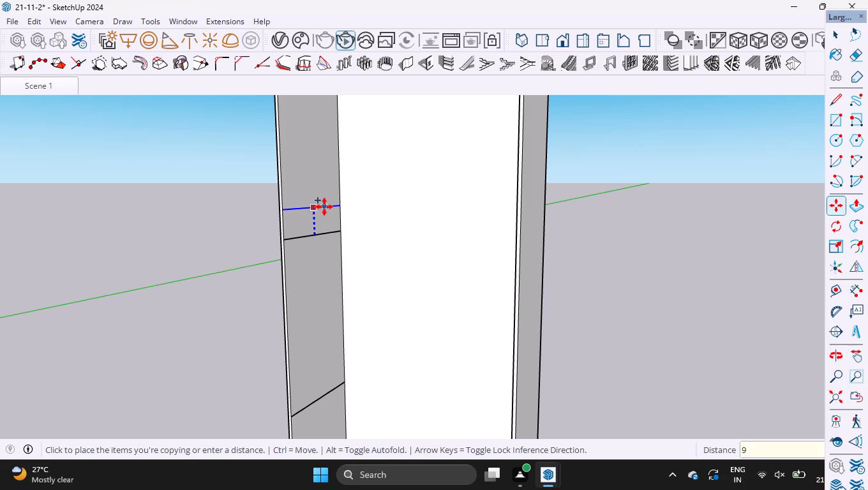
{"action": "key", "text": "comma"}
{"action": "key", "text": "BackSpace"}
{"action": "type", "text": "mm"}
{"action": "key", "text": "Return"}
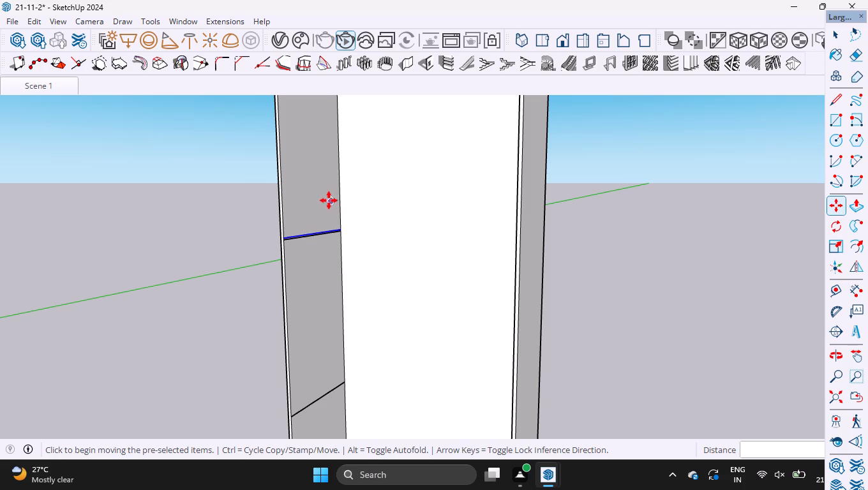
Copy the new upper line 18 mm straight down so the original division line lies midway between the two.
{"action": "left_click", "coordinate": [327, 200]}
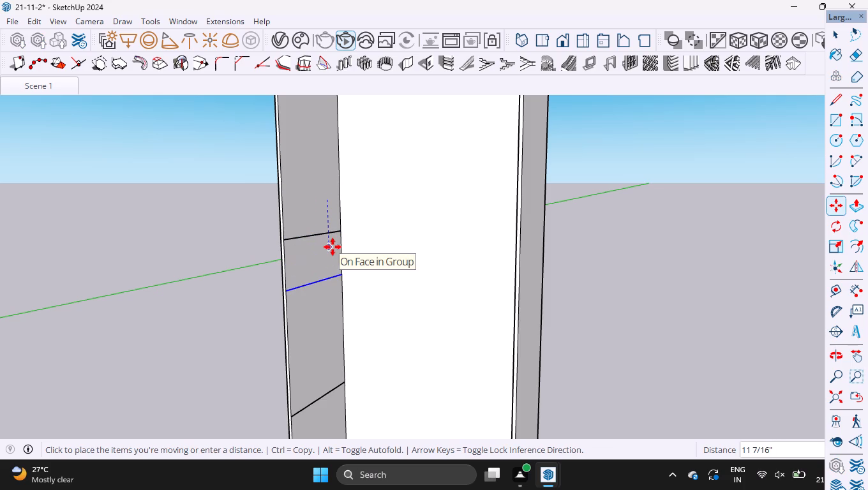
{"action": "key", "text": "Up"}
{"action": "type", "text": "18mm"}
{"action": "key", "text": "Return"}
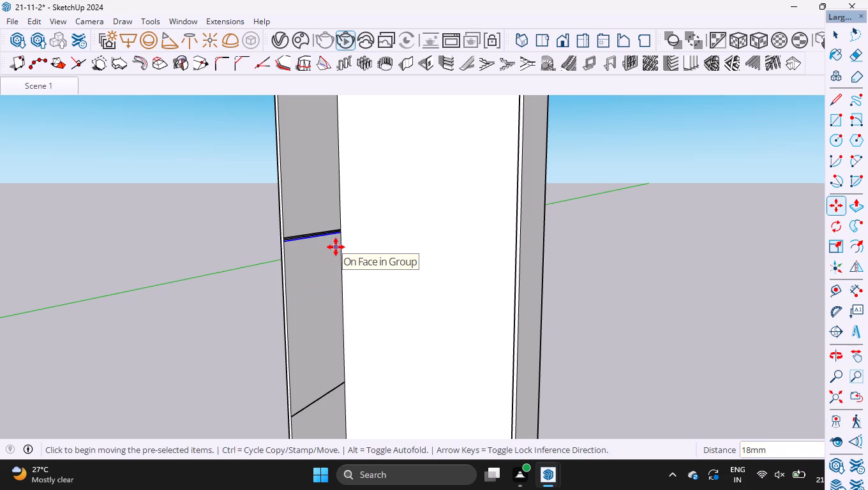
{"action": "key", "text": "space"}
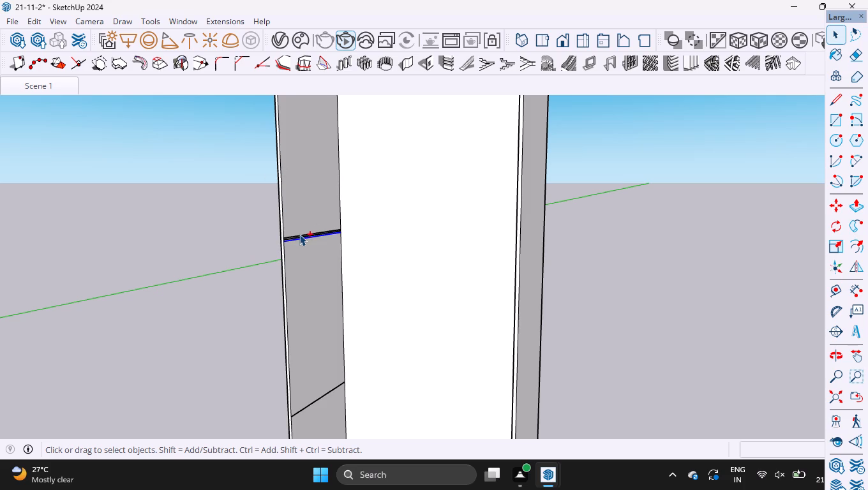
Select the two offset lines above and below the topmost division line and start moving them.
{"action": "scroll", "coordinate": [299, 234], "scroll_direction": "up", "scroll_amount": 16, "text": "ctrl"}
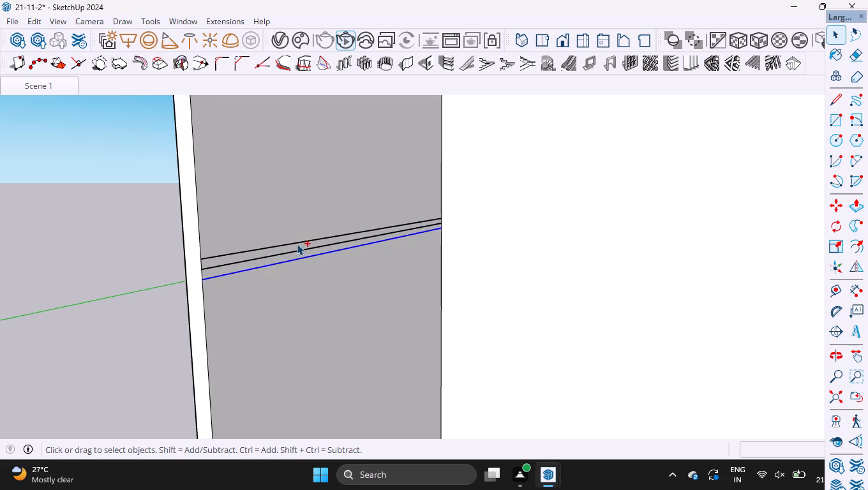
{"action": "left_click", "coordinate": [303, 246], "text": "ctrl"}
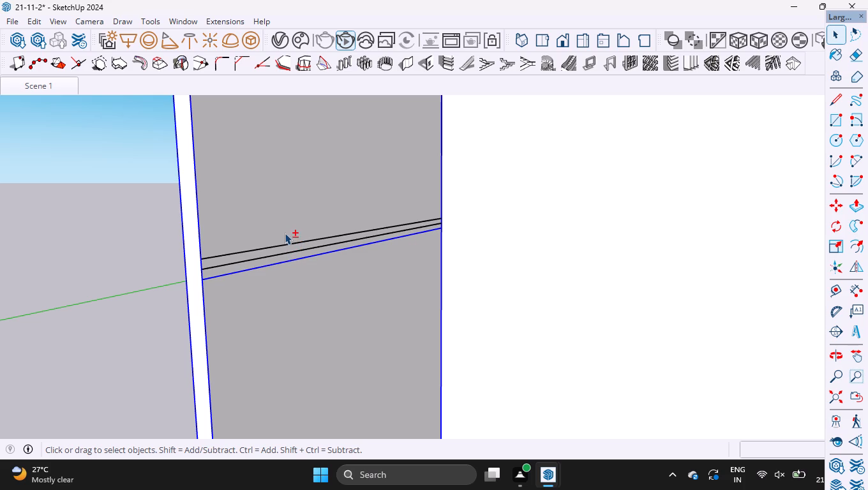
{"action": "left_click_drag", "start_coordinate": [275, 251], "coordinate": [250, 234], "text": "shift"}
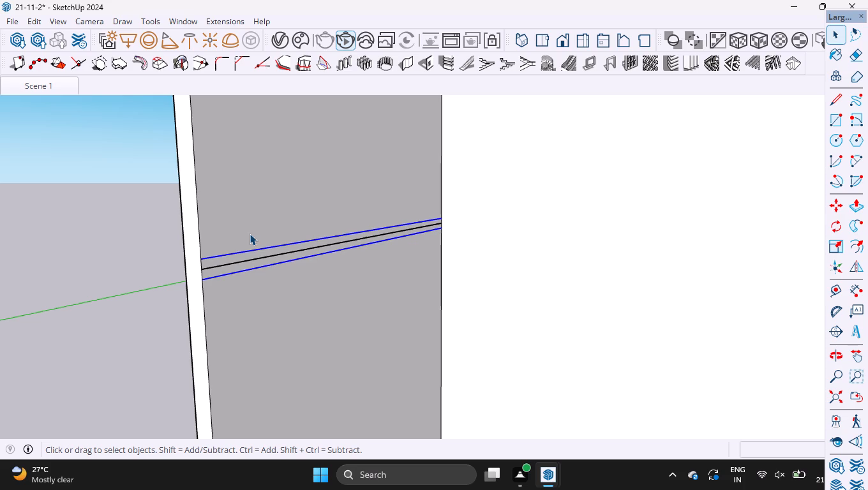
{"action": "key", "text": "m"}
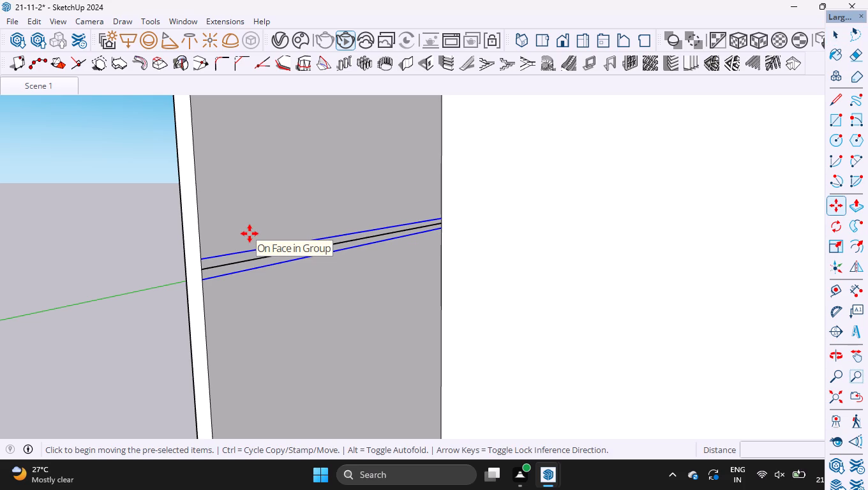
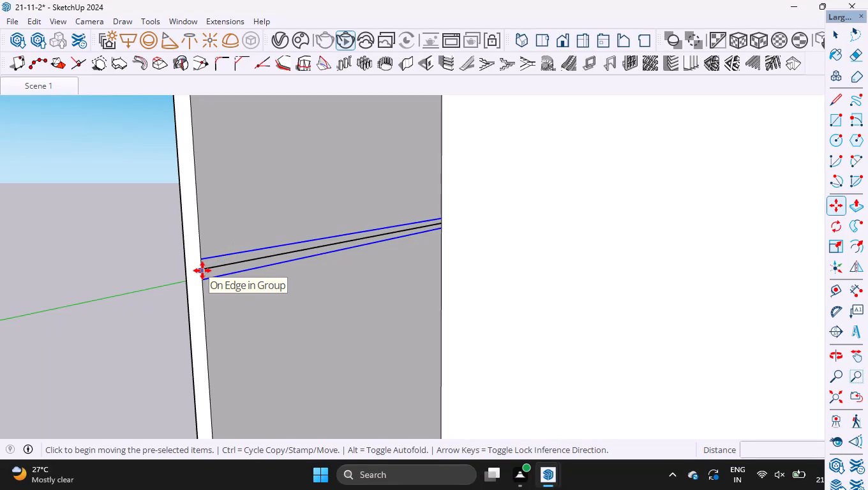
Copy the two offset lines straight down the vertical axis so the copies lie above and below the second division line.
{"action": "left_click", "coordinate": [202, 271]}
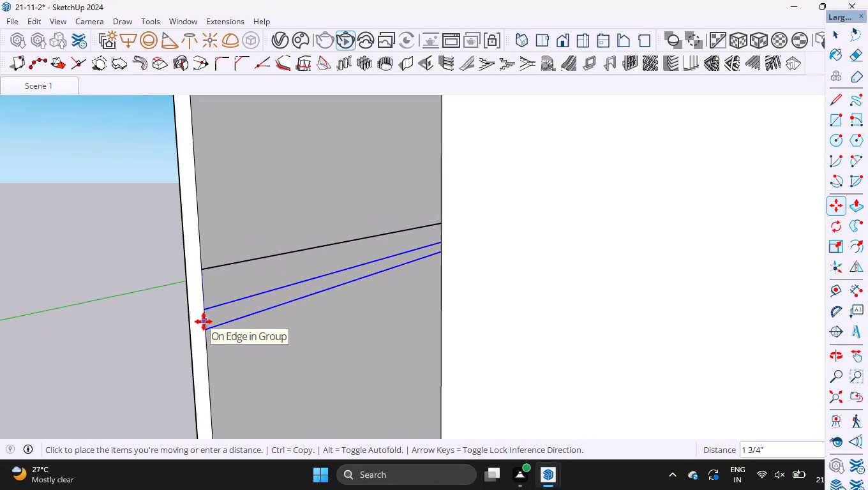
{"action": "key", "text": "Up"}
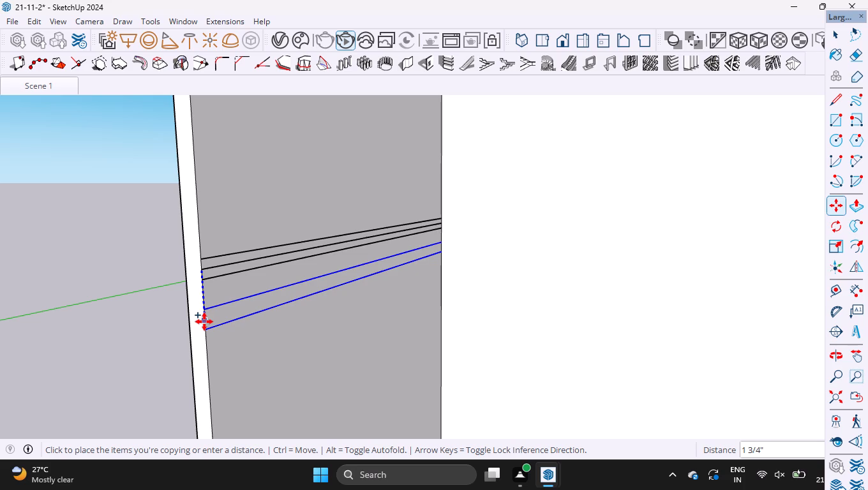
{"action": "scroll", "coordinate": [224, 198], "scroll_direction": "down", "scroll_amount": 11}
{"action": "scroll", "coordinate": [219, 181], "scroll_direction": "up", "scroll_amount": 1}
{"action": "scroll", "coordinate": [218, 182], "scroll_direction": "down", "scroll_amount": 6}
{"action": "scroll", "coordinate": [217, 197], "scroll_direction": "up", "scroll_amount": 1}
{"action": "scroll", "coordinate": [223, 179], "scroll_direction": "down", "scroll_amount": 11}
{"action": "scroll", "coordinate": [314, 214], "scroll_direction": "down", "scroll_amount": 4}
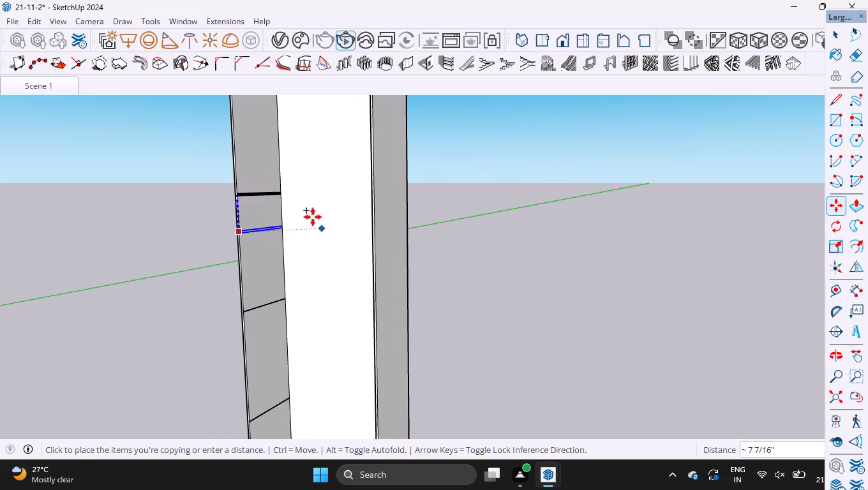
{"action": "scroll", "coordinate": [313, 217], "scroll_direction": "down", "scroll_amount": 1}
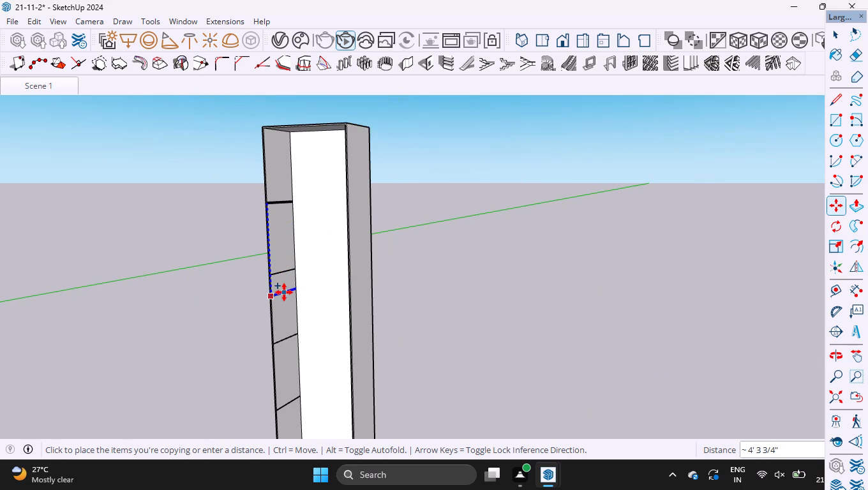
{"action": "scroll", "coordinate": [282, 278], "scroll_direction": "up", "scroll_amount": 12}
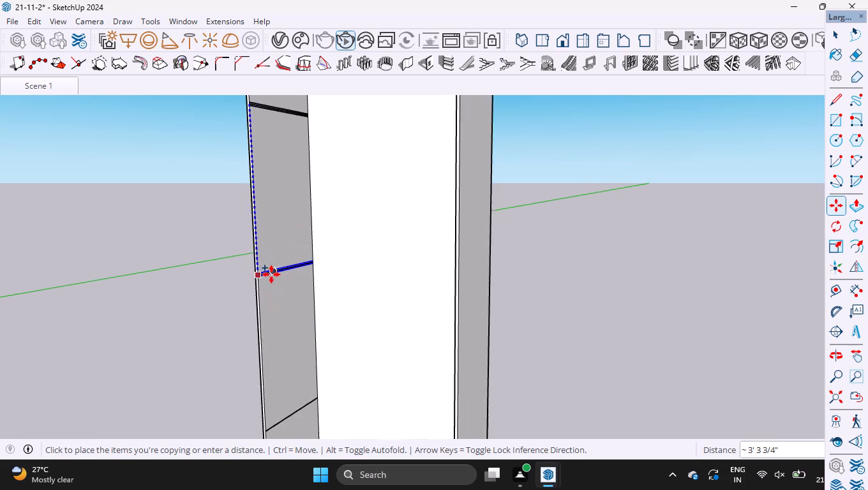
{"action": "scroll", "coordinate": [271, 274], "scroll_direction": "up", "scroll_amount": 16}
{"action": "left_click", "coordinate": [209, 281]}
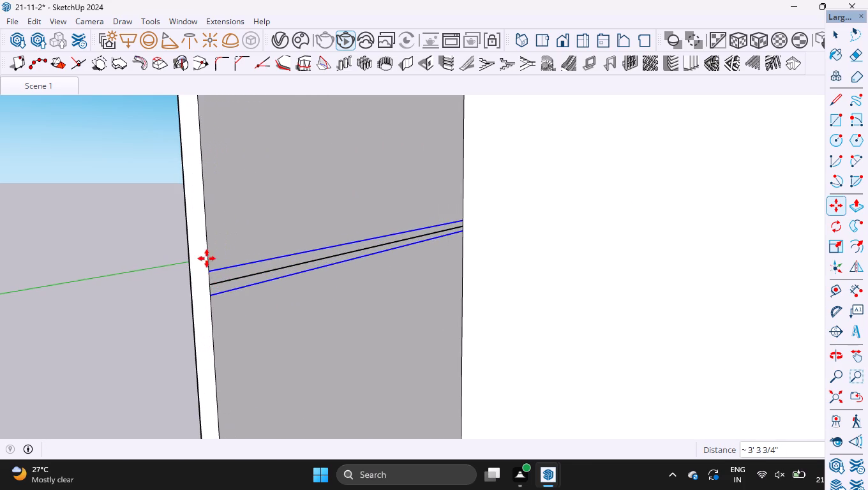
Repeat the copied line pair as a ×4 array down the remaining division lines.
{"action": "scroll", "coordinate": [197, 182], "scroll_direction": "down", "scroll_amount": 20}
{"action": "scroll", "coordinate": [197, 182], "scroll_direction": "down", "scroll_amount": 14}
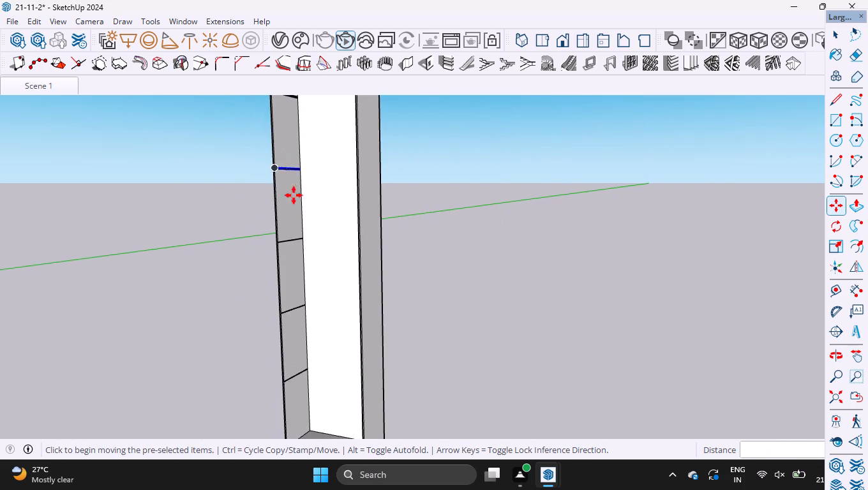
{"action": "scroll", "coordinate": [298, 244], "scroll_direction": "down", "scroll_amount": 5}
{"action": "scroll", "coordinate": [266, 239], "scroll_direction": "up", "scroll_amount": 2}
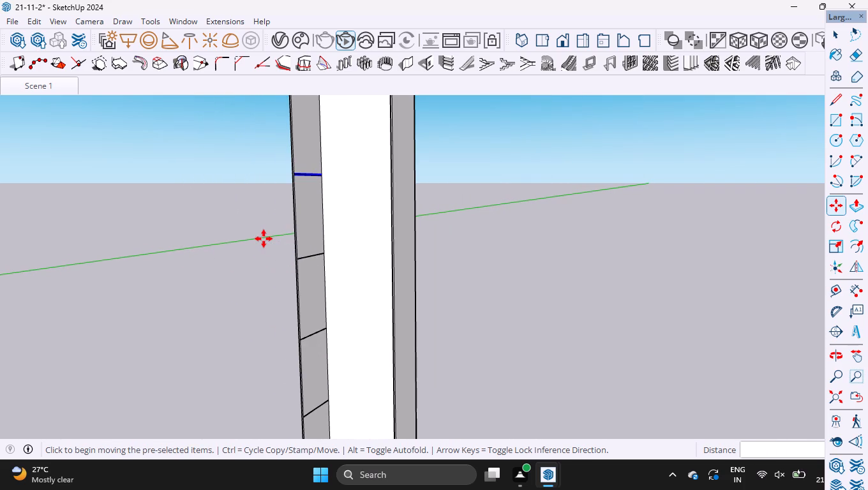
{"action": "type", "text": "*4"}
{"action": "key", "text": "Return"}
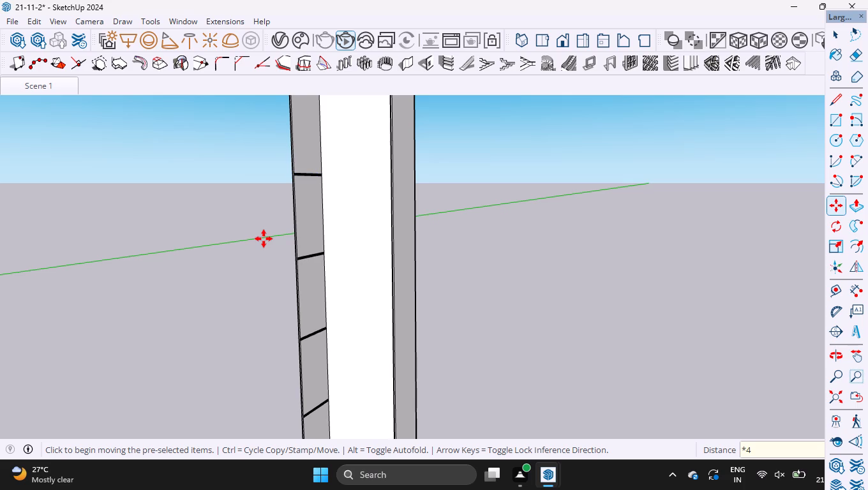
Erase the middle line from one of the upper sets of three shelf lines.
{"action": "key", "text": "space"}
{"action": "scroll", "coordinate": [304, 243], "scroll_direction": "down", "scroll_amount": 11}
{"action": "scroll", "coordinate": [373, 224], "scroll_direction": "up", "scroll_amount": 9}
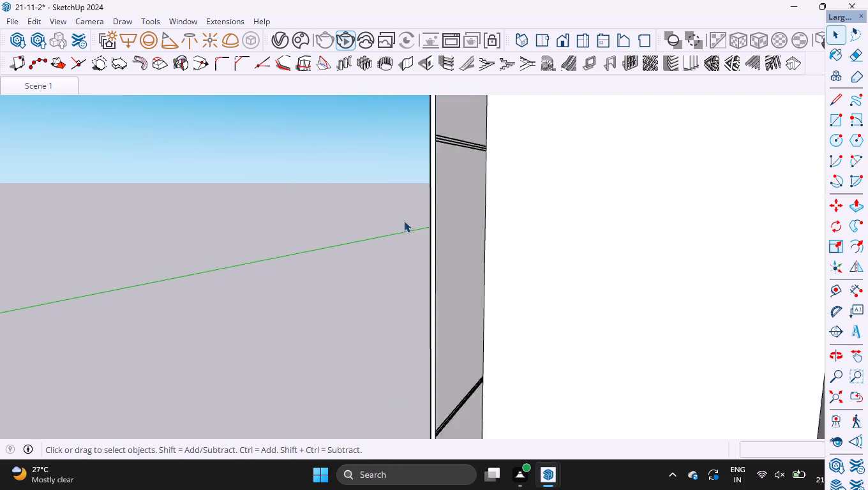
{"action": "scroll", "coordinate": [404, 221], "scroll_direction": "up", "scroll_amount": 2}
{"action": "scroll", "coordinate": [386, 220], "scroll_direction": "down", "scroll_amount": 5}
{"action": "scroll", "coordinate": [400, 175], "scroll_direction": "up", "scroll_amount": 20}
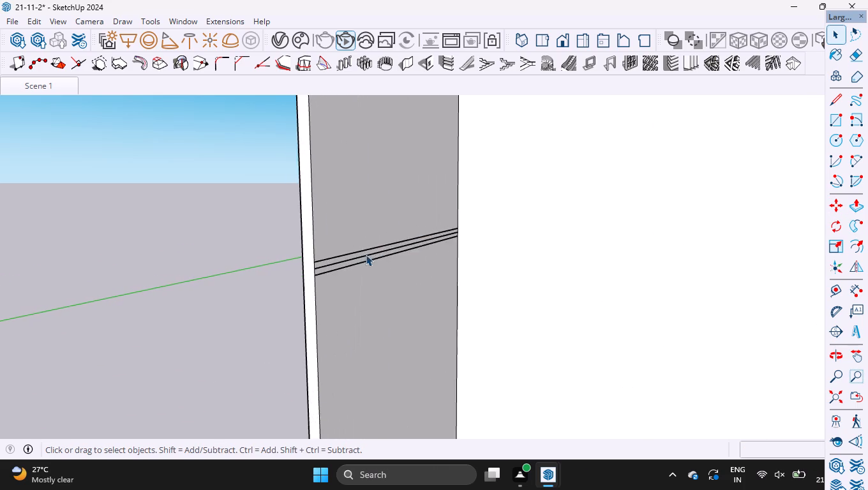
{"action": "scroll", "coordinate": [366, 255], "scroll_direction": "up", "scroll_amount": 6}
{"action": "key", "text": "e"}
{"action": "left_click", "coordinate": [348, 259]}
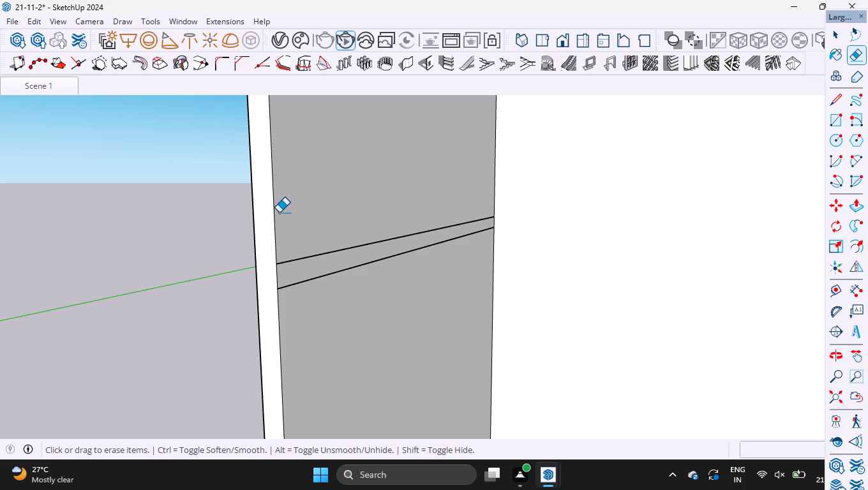
Dimension the gap between the upper and middle lines of another shelf set farther down the column.
{"action": "scroll", "coordinate": [277, 184], "scroll_direction": "down", "scroll_amount": 5}
{"action": "scroll", "coordinate": [287, 179], "scroll_direction": "down", "scroll_amount": 20}
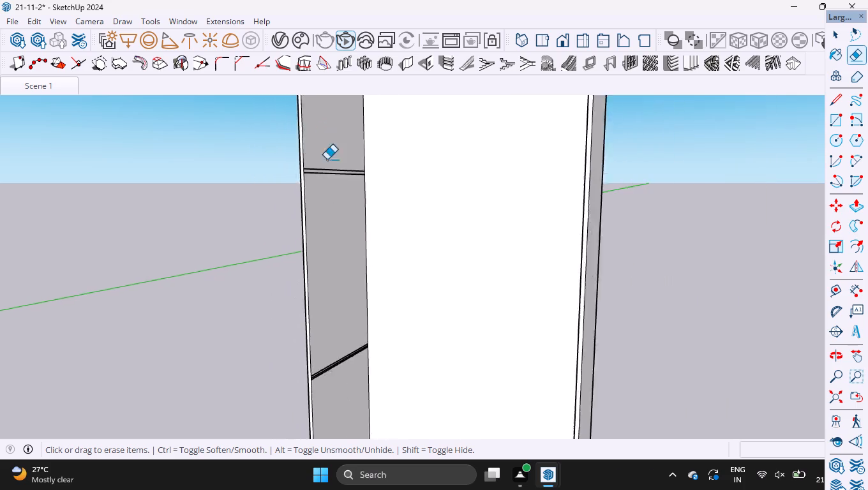
{"action": "scroll", "coordinate": [311, 320], "scroll_direction": "up", "scroll_amount": 6}
{"action": "scroll", "coordinate": [299, 274], "scroll_direction": "down", "scroll_amount": 6}
{"action": "scroll", "coordinate": [307, 346], "scroll_direction": "down", "scroll_amount": 6}
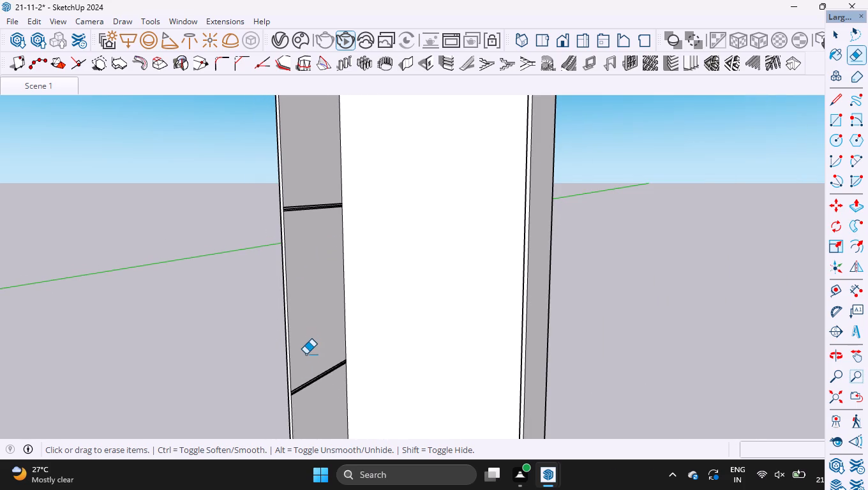
{"action": "scroll", "coordinate": [311, 468], "scroll_direction": "up", "scroll_amount": 6}
{"action": "scroll", "coordinate": [296, 237], "scroll_direction": "up", "scroll_amount": 15}
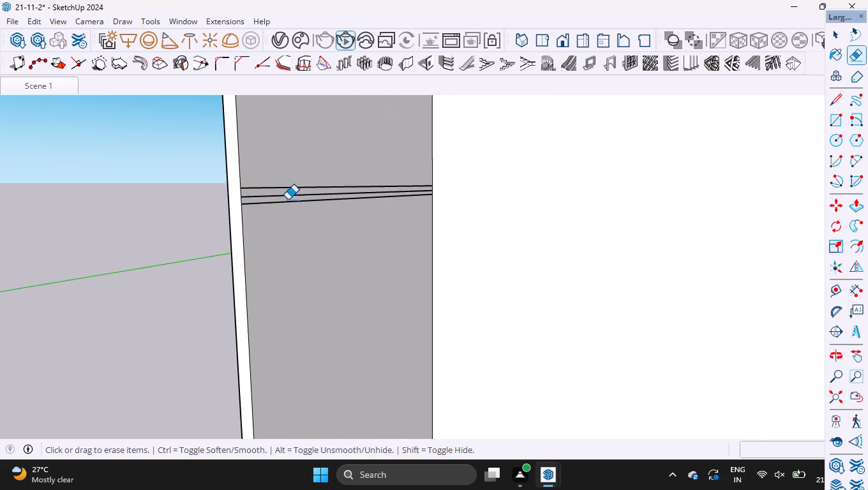
{"action": "scroll", "coordinate": [288, 200], "scroll_direction": "up", "scroll_amount": 2}
{"action": "middle_click_drag", "start_coordinate": [288, 200], "coordinate": [160, 228]}
{"action": "scroll", "coordinate": [169, 211], "scroll_direction": "up", "scroll_amount": 5}
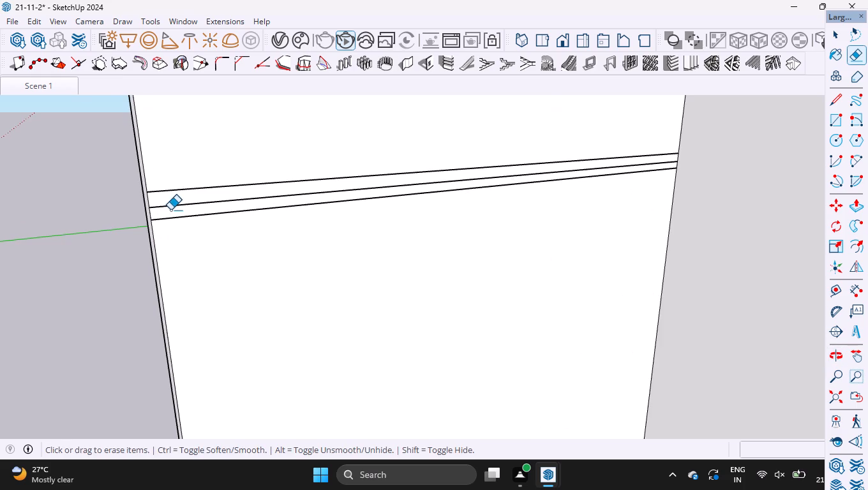
{"action": "key", "text": "space"}
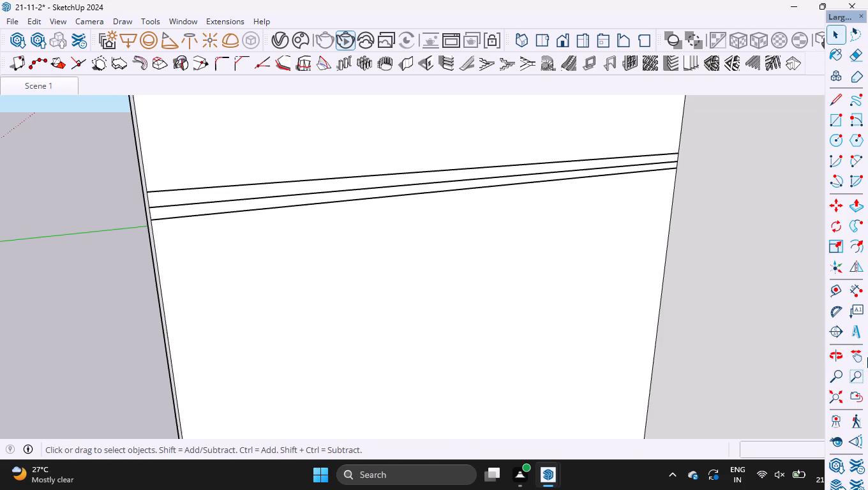
{"action": "left_click", "coordinate": [857, 288]}
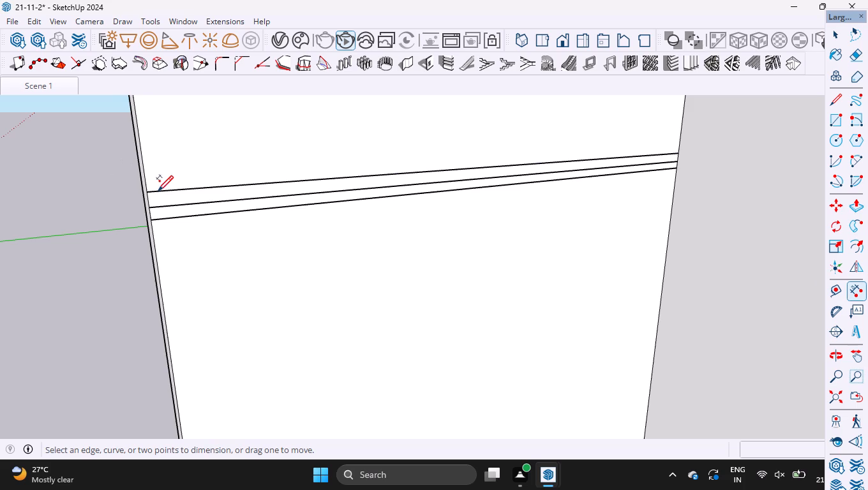
{"action": "left_click", "coordinate": [149, 190]}
{"action": "left_click", "coordinate": [147, 207]}
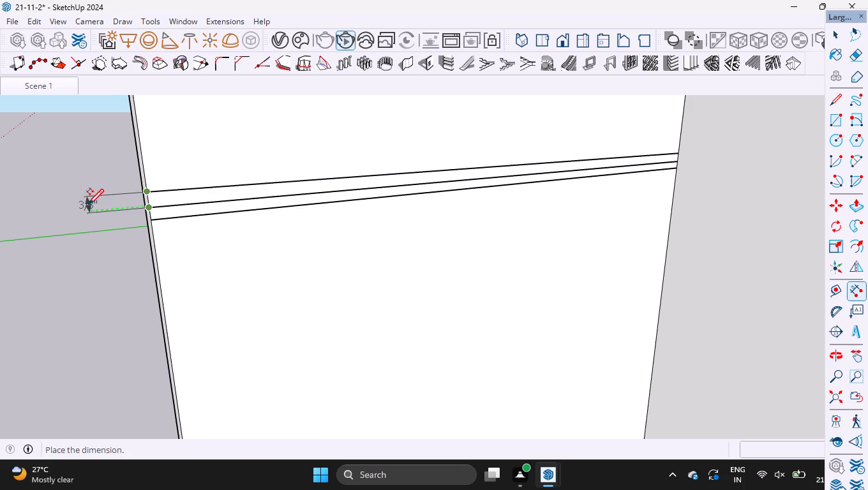
{"action": "left_click", "coordinate": [88, 204]}
Try to dimension the gap between the middle and lower lines of the same shelf set.
{"action": "scroll", "coordinate": [98, 182], "scroll_direction": "up", "scroll_amount": 4}
{"action": "scroll", "coordinate": [229, 193], "scroll_direction": "down", "scroll_amount": 3}
{"action": "scroll", "coordinate": [323, 223], "scroll_direction": "down", "scroll_amount": 5}
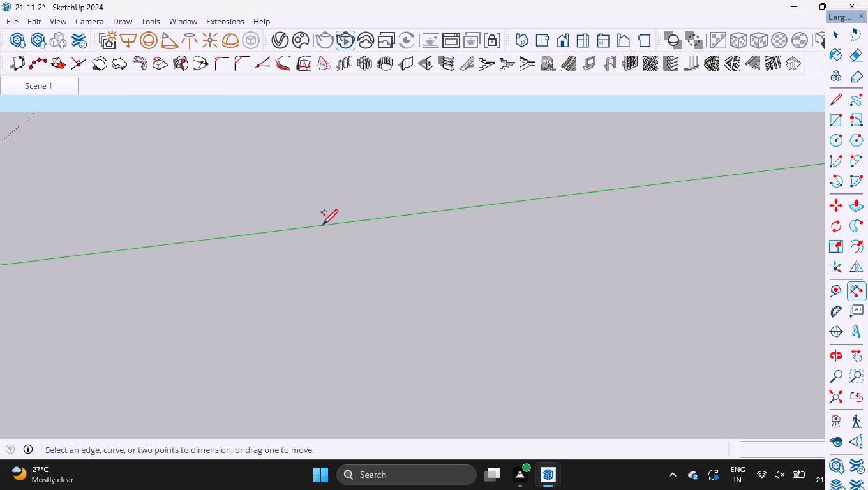
{"action": "scroll", "coordinate": [338, 214], "scroll_direction": "down", "scroll_amount": 1}
{"action": "scroll", "coordinate": [530, 265], "scroll_direction": "up", "scroll_amount": 16}
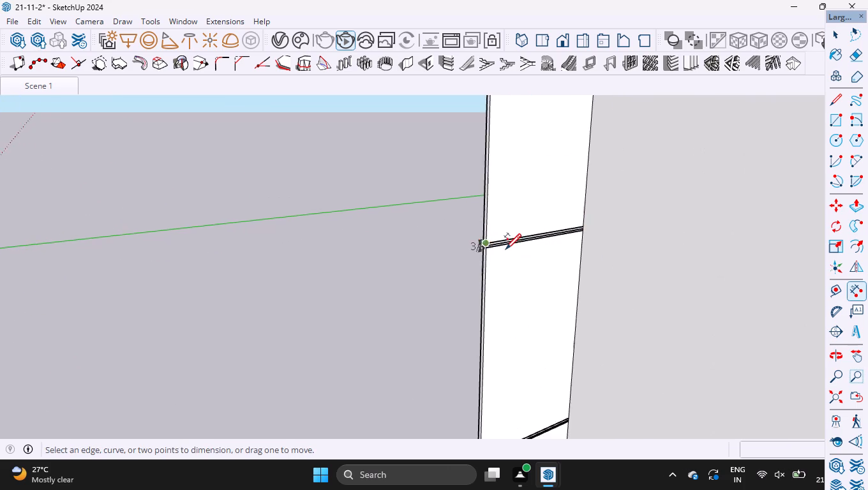
{"action": "scroll", "coordinate": [505, 248], "scroll_direction": "up", "scroll_amount": 12}
{"action": "scroll", "coordinate": [465, 233], "scroll_direction": "down", "scroll_amount": 10}
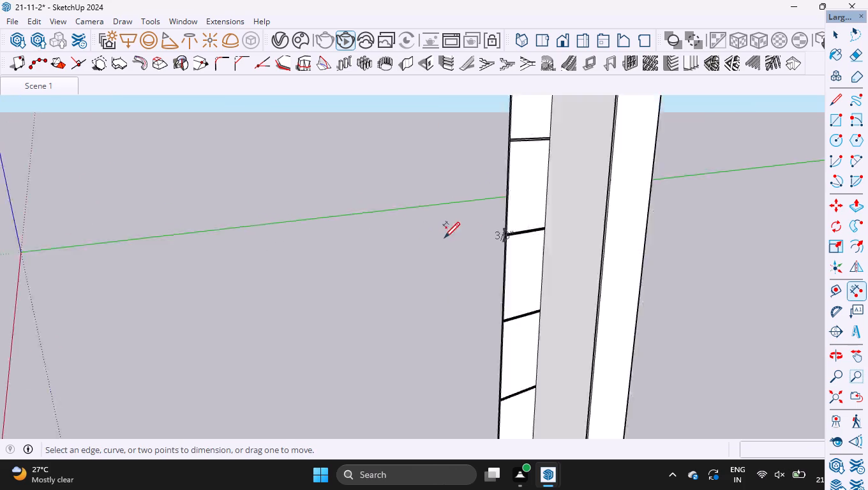
{"action": "scroll", "coordinate": [444, 237], "scroll_direction": "down", "scroll_amount": 6}
{"action": "scroll", "coordinate": [466, 237], "scroll_direction": "up", "scroll_amount": 18}
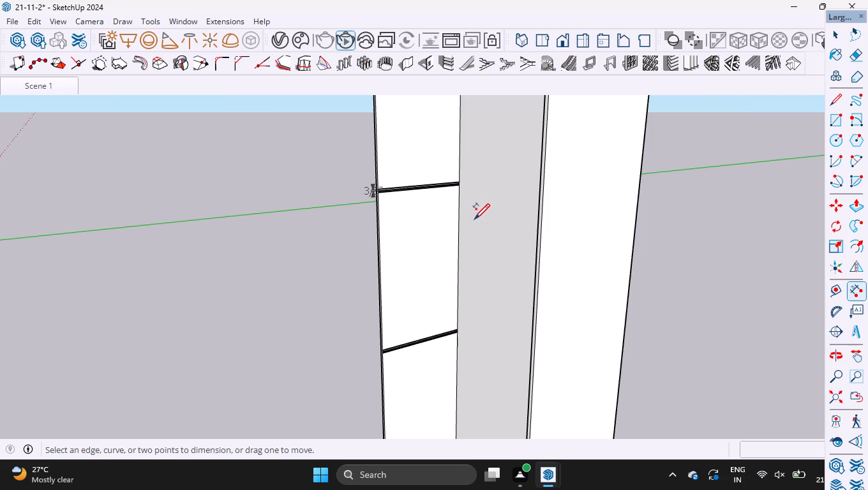
{"action": "scroll", "coordinate": [437, 212], "scroll_direction": "up", "scroll_amount": 4}
{"action": "scroll", "coordinate": [398, 177], "scroll_direction": "up", "scroll_amount": 17}
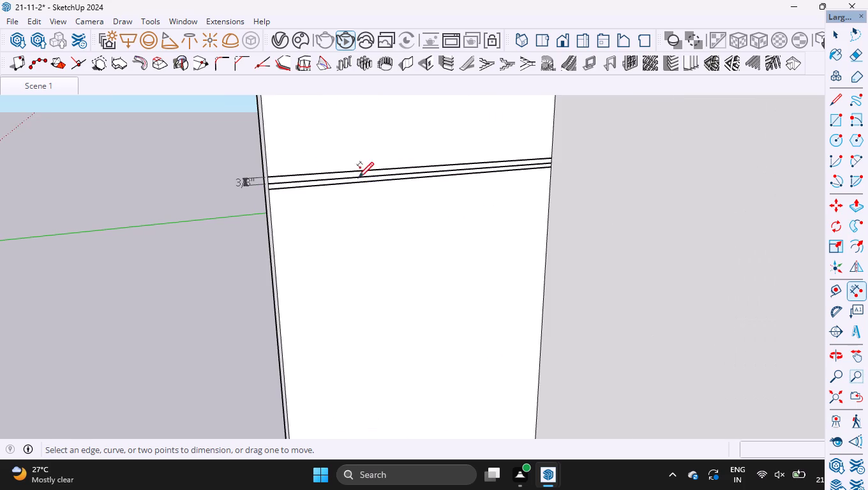
{"action": "scroll", "coordinate": [271, 177], "scroll_direction": "up", "scroll_amount": 15}
{"action": "scroll", "coordinate": [362, 140], "scroll_direction": "up", "scroll_amount": 8}
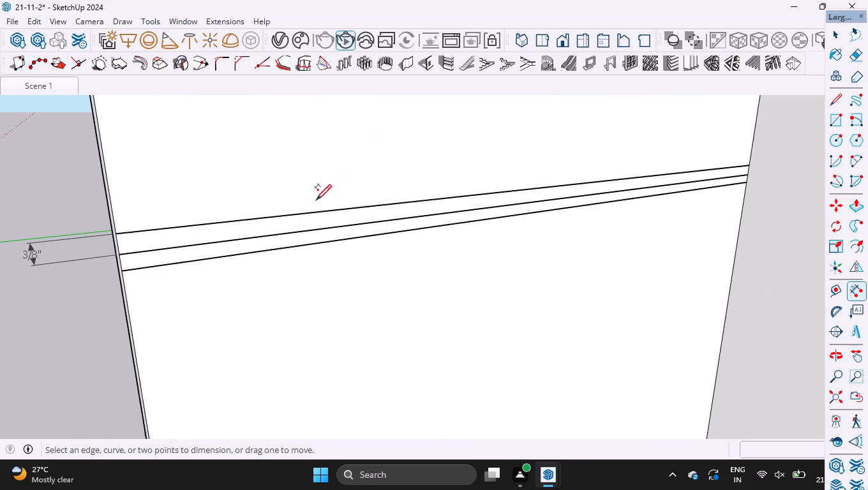
{"action": "left_click", "coordinate": [120, 253]}
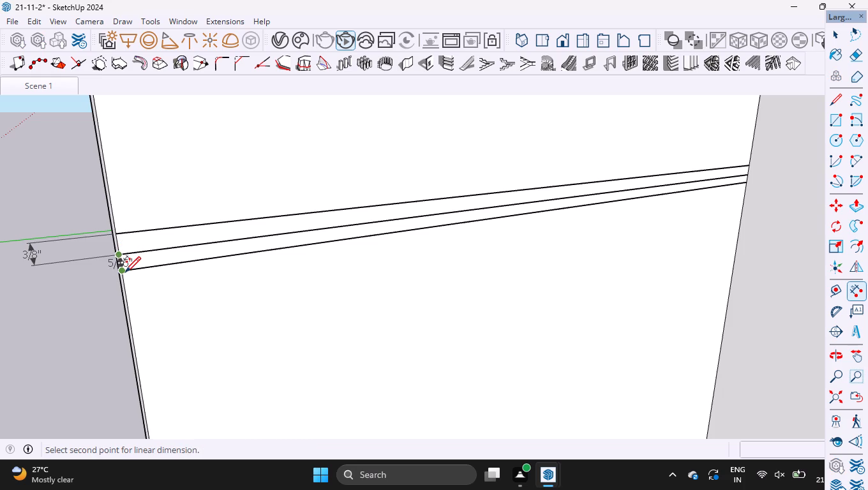
{"action": "left_click", "coordinate": [125, 271]}
{"action": "key", "text": "space"}
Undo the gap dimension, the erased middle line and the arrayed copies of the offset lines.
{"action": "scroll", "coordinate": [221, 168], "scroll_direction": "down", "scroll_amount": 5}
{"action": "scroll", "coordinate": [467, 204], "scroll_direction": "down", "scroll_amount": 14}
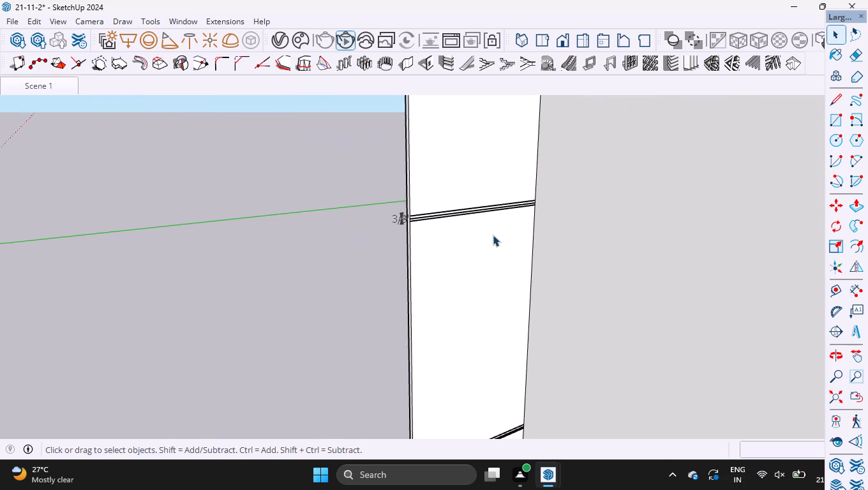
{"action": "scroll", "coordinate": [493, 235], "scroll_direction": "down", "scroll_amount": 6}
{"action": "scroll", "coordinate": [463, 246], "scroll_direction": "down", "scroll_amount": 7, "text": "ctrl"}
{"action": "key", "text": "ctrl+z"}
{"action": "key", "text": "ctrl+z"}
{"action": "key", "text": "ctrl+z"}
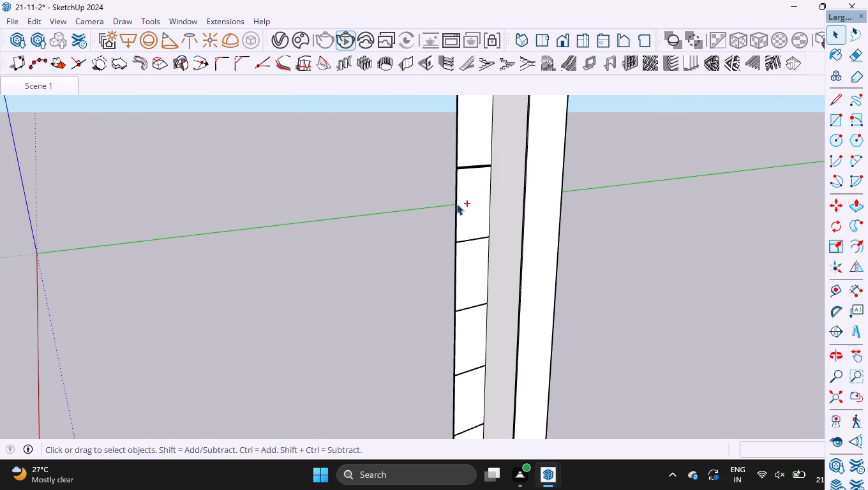
Copy the topmost division line's two offset lines straight down about 3' 3 3/4", from that division line's endpoint to the second one's endpoint.
{"action": "scroll", "coordinate": [476, 160], "scroll_direction": "up", "scroll_amount": 20}
{"action": "scroll", "coordinate": [476, 160], "scroll_direction": "up", "scroll_amount": 2}
{"action": "scroll", "coordinate": [308, 165], "scroll_direction": "up", "scroll_amount": 6}
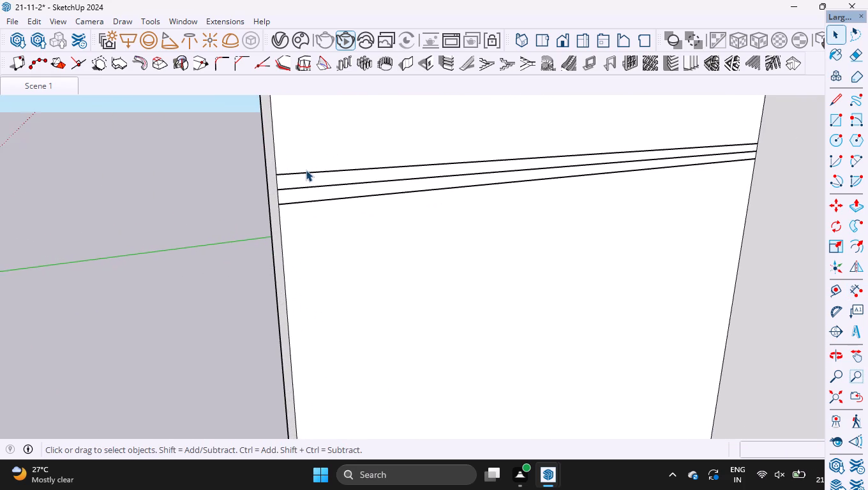
{"action": "left_click", "coordinate": [306, 170]}
{"action": "left_click", "coordinate": [315, 172]}
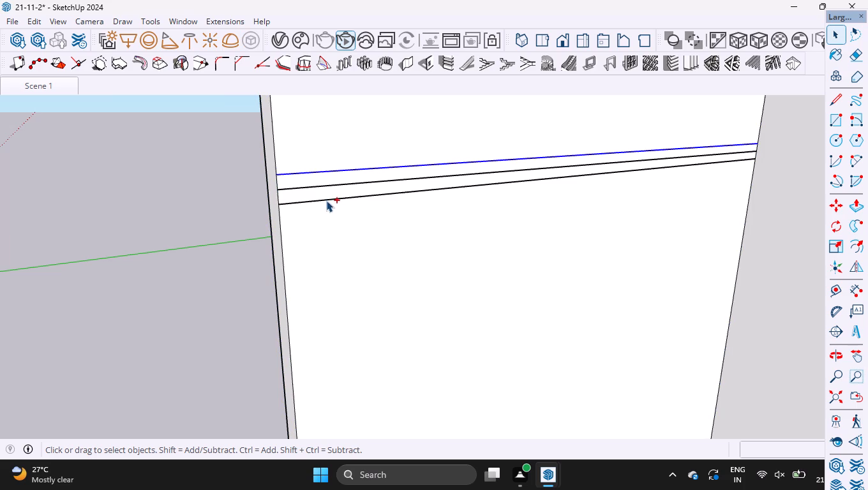
{"action": "left_click", "coordinate": [327, 201], "text": "ctrl"}
{"action": "key", "text": "m"}
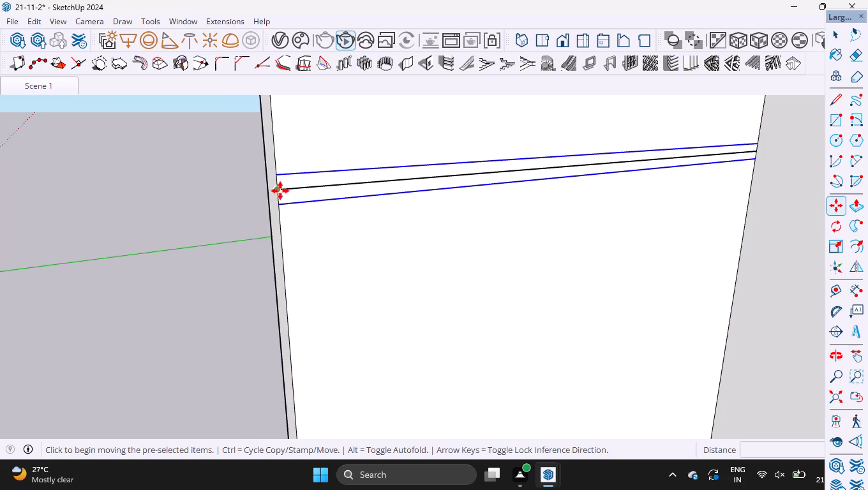
{"action": "left_click", "coordinate": [280, 191]}
{"action": "key", "text": "Up"}
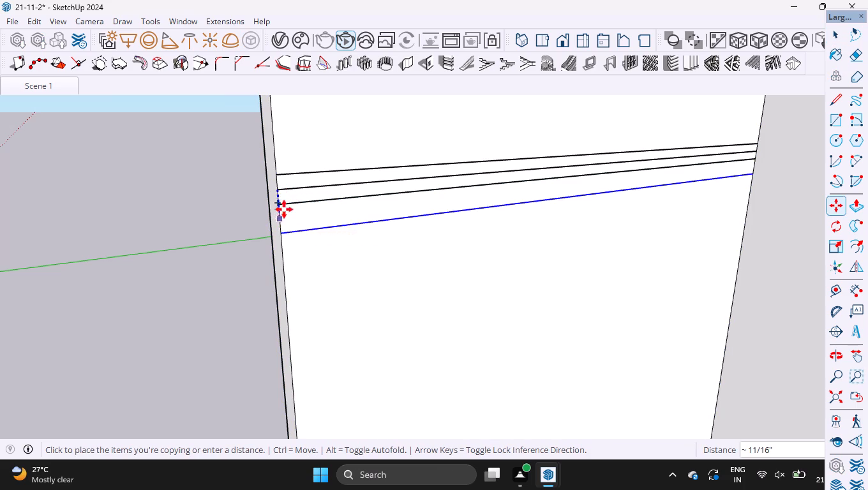
{"action": "scroll", "coordinate": [284, 144], "scroll_direction": "down", "scroll_amount": 20}
{"action": "scroll", "coordinate": [284, 144], "scroll_direction": "down", "scroll_amount": 6}
{"action": "scroll", "coordinate": [331, 354], "scroll_direction": "up", "scroll_amount": 6}
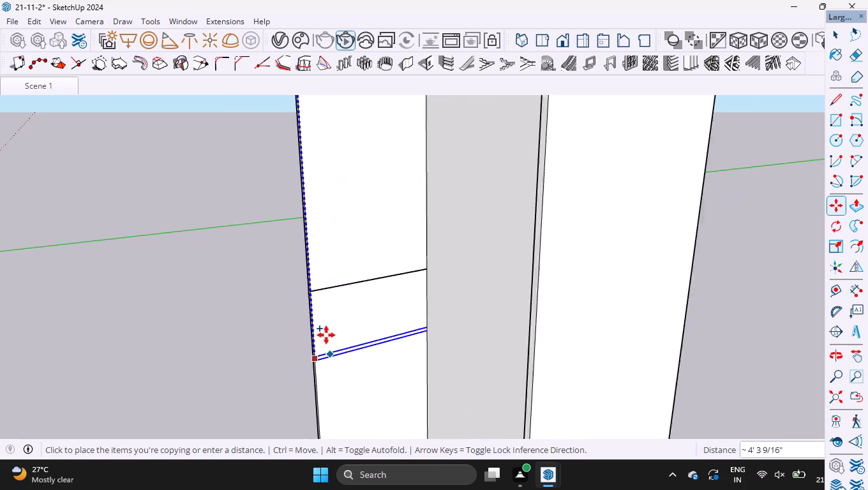
{"action": "scroll", "coordinate": [315, 306], "scroll_direction": "up", "scroll_amount": 18}
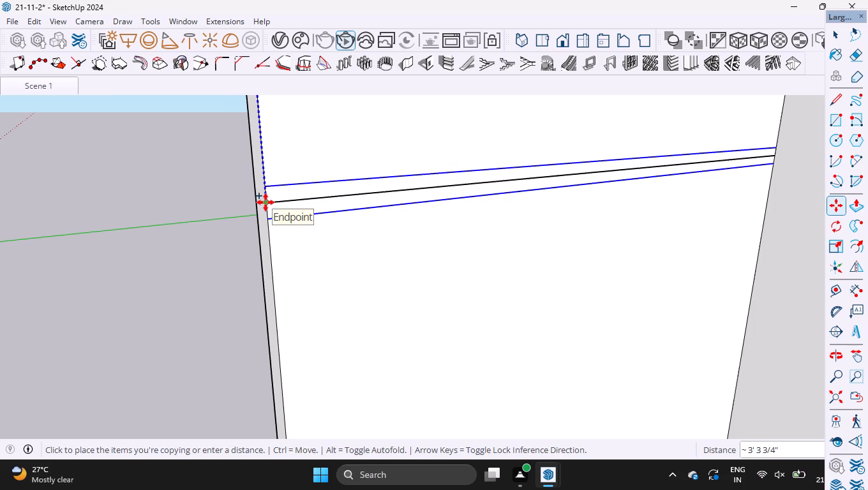
{"action": "left_click", "coordinate": [266, 202]}
{"action": "scroll", "coordinate": [304, 110], "scroll_direction": "down", "scroll_amount": 6}
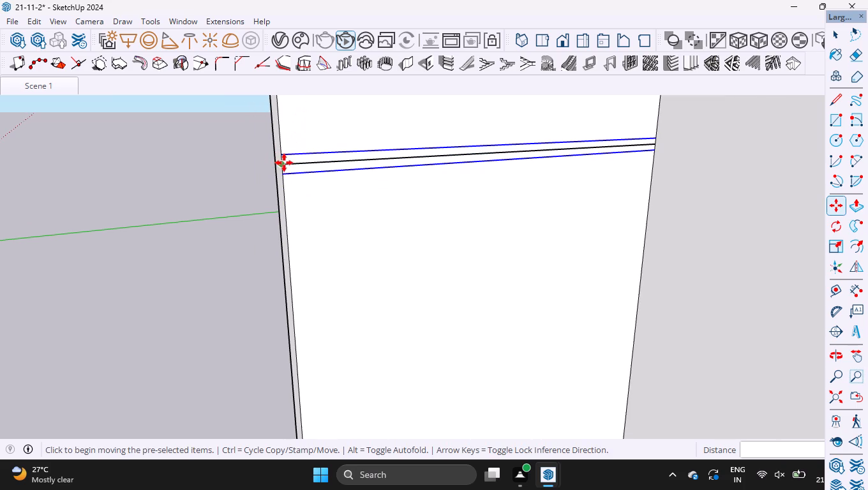
Copy the second division line's two offset lines straight down about 3' 3 3/4" onto the third division line.
{"action": "left_click", "coordinate": [284, 163]}
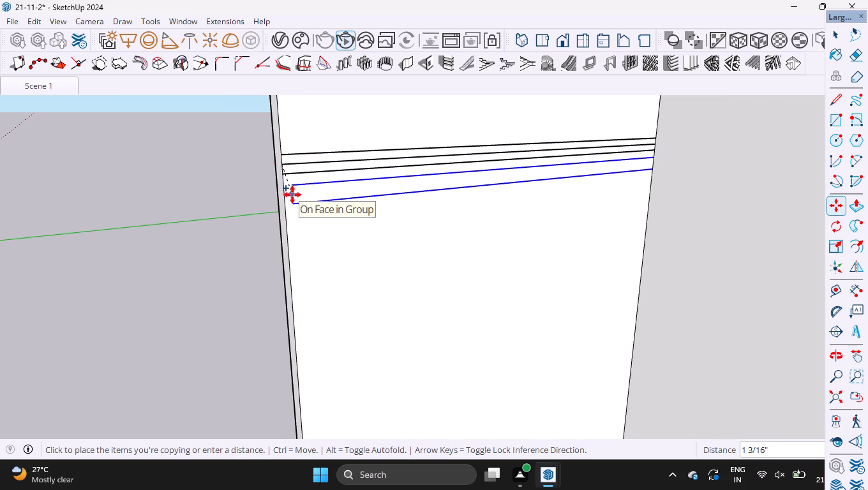
{"action": "scroll", "coordinate": [325, 153], "scroll_direction": "down", "scroll_amount": 5}
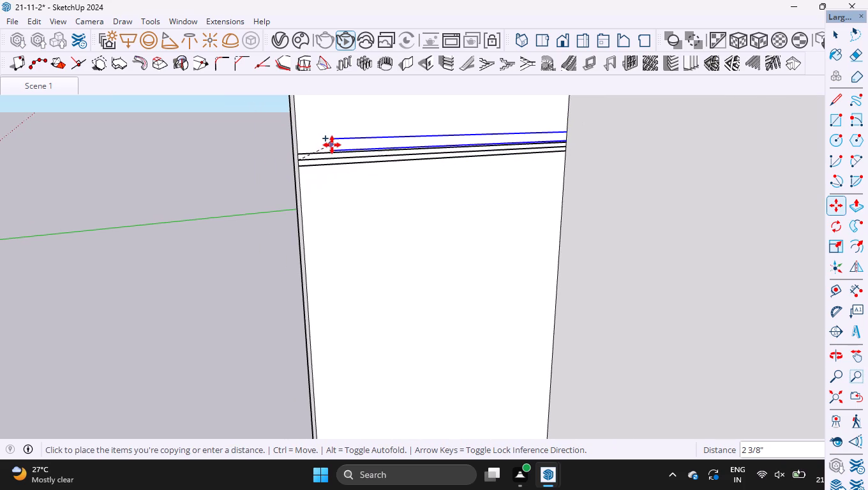
{"action": "key", "text": "Up"}
{"action": "scroll", "coordinate": [322, 143], "scroll_direction": "down", "scroll_amount": 10}
{"action": "scroll", "coordinate": [339, 151], "scroll_direction": "down", "scroll_amount": 13}
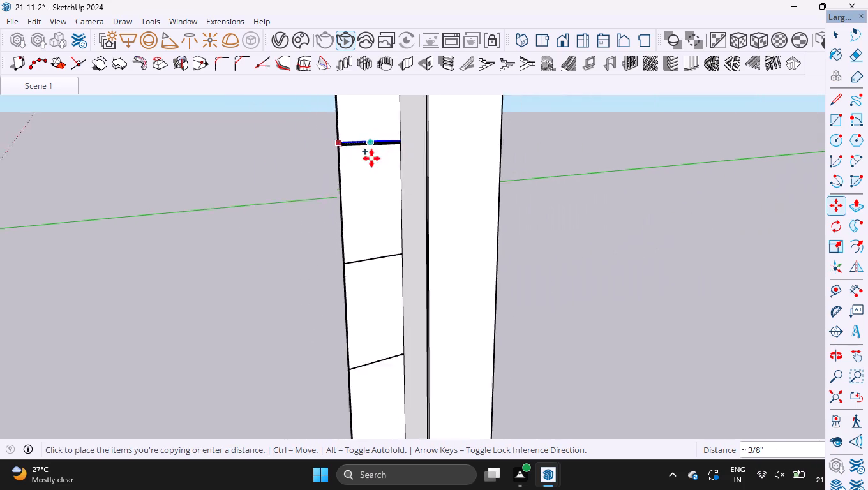
{"action": "scroll", "coordinate": [356, 268], "scroll_direction": "up", "scroll_amount": 20}
{"action": "scroll", "coordinate": [356, 268], "scroll_direction": "up", "scroll_amount": 3}
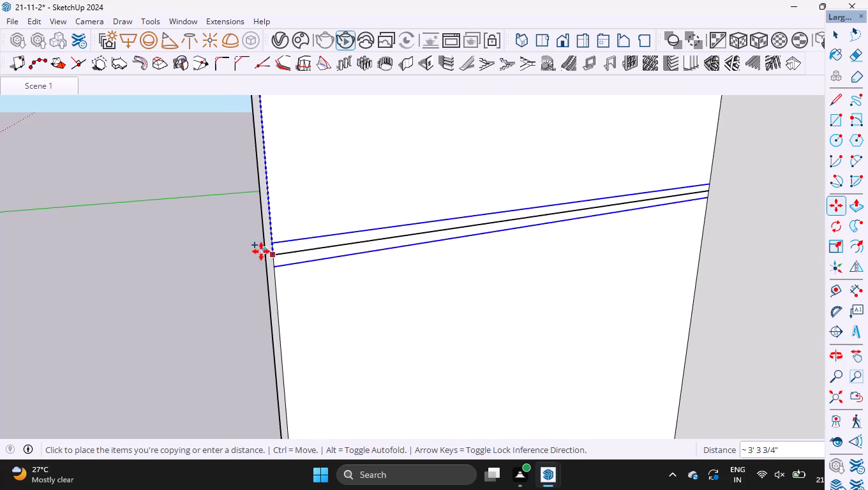
{"action": "left_click", "coordinate": [276, 256]}
Copy the third division line's two offset lines straight down about 3' 3 3/4" onto the fourth division line.
{"action": "left_click", "coordinate": [273, 256]}
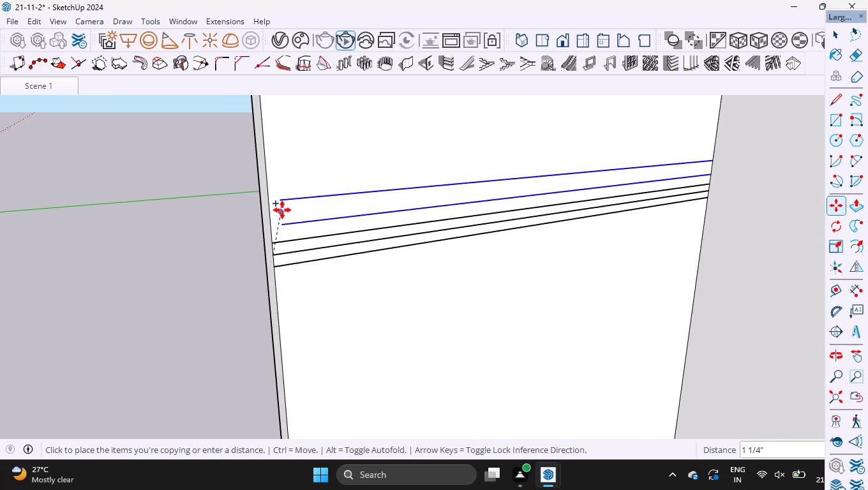
{"action": "key", "text": "Up"}
{"action": "scroll", "coordinate": [248, 146], "scroll_direction": "down", "scroll_amount": 12}
{"action": "scroll", "coordinate": [262, 218], "scroll_direction": "up", "scroll_amount": 5}
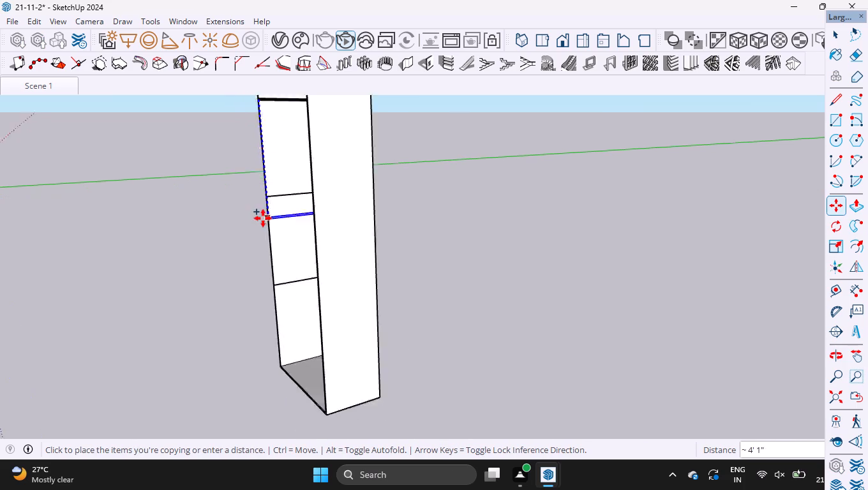
{"action": "scroll", "coordinate": [263, 218], "scroll_direction": "up", "scroll_amount": 6}
{"action": "scroll", "coordinate": [327, 182], "scroll_direction": "down", "scroll_amount": 10}
{"action": "scroll", "coordinate": [369, 183], "scroll_direction": "up", "scroll_amount": 2}
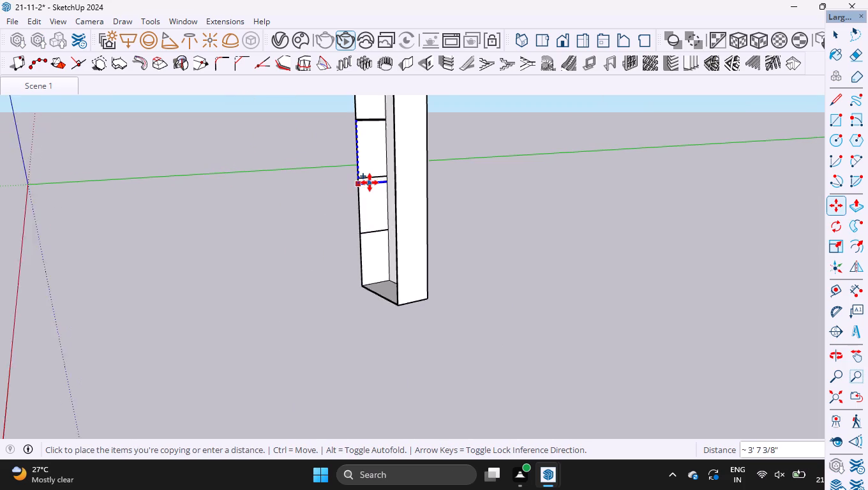
{"action": "scroll", "coordinate": [370, 182], "scroll_direction": "up", "scroll_amount": 18}
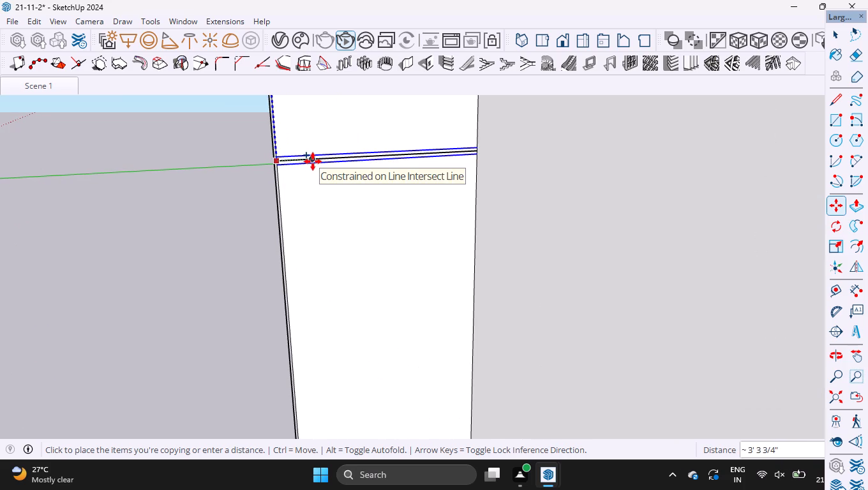
{"action": "left_click", "coordinate": [313, 161]}
Copy the fourth division line's two offset lines straight down about 3' 3 3/4" onto the lowest division line.
{"action": "scroll", "coordinate": [303, 160], "scroll_direction": "up", "scroll_amount": 10}
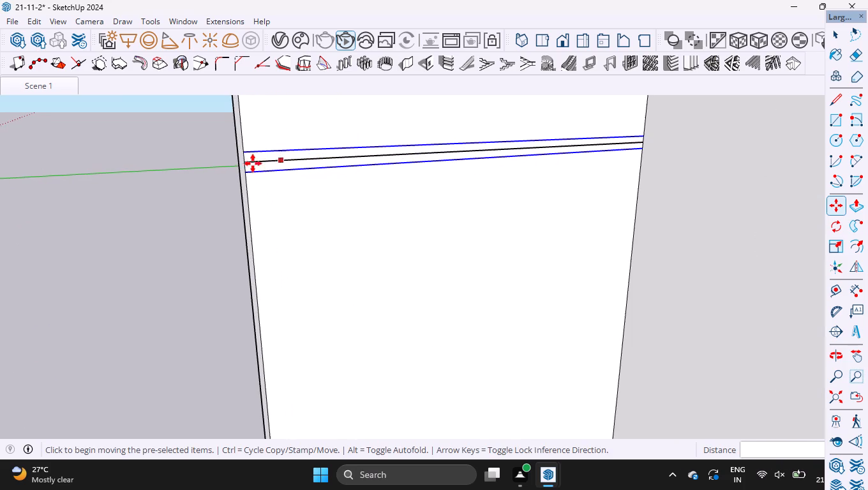
{"action": "left_click", "coordinate": [243, 160]}
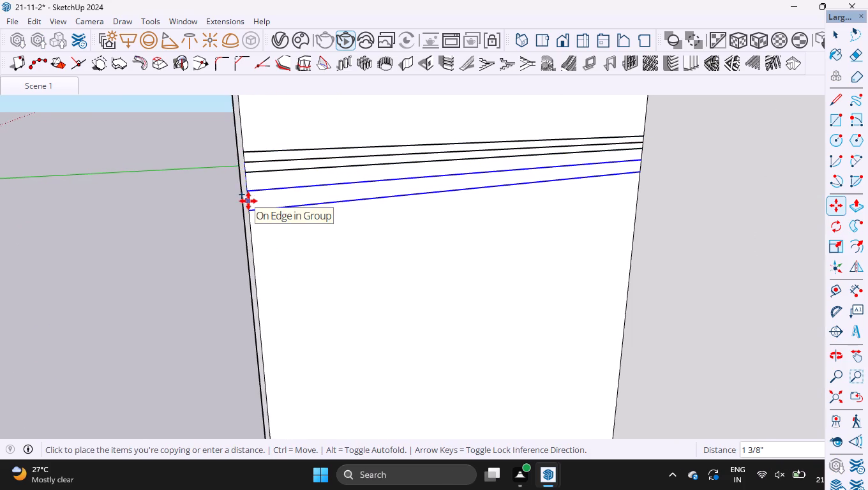
{"action": "key", "text": "Up"}
{"action": "scroll", "coordinate": [260, 127], "scroll_direction": "down", "scroll_amount": 19}
{"action": "scroll", "coordinate": [287, 115], "scroll_direction": "down", "scroll_amount": 6}
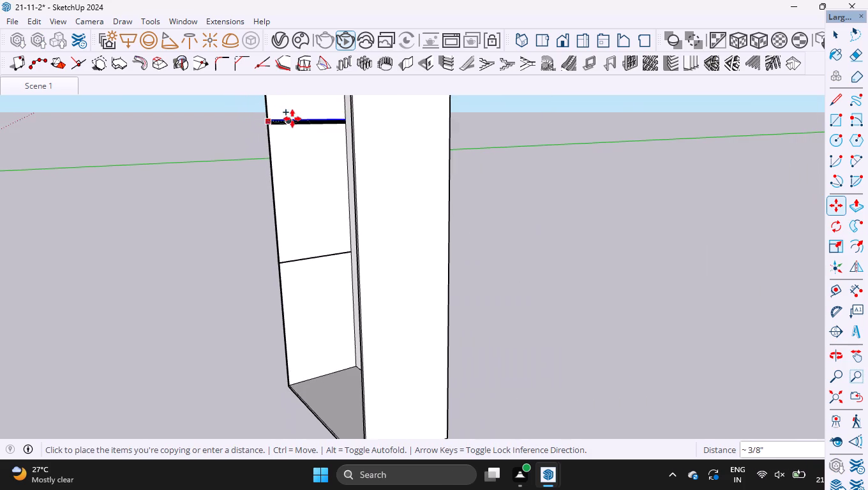
{"action": "scroll", "coordinate": [300, 259], "scroll_direction": "up", "scroll_amount": 17}
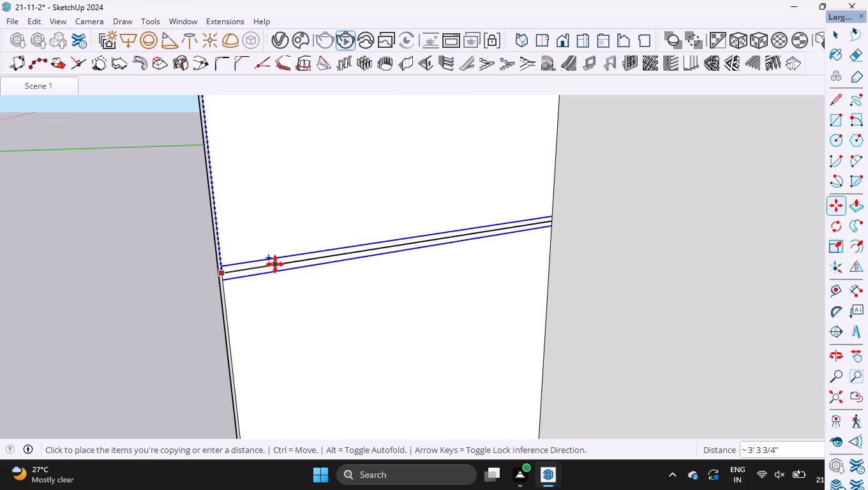
{"action": "left_click", "coordinate": [275, 264]}
Erase the original middle division line from each of the three lowest shelf line sets.
{"action": "key", "text": "e"}
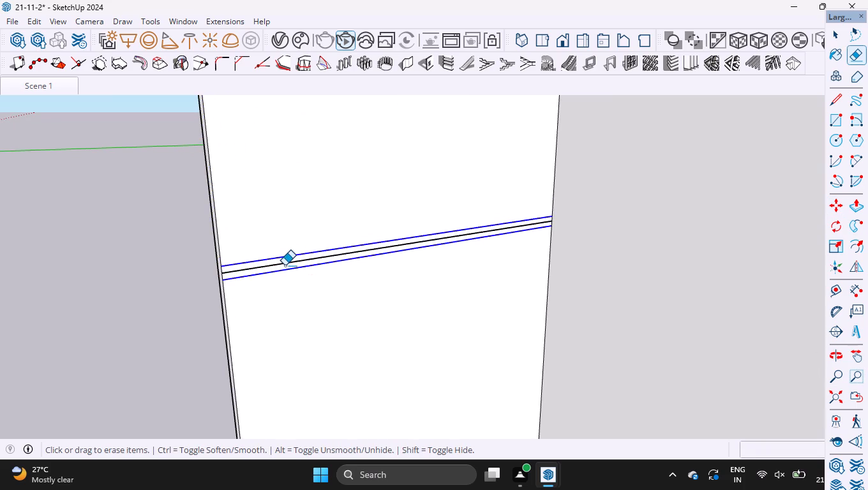
{"action": "left_click", "coordinate": [286, 265]}
{"action": "scroll", "coordinate": [287, 271], "scroll_direction": "down", "scroll_amount": 19}
{"action": "scroll", "coordinate": [303, 145], "scroll_direction": "up", "scroll_amount": 4}
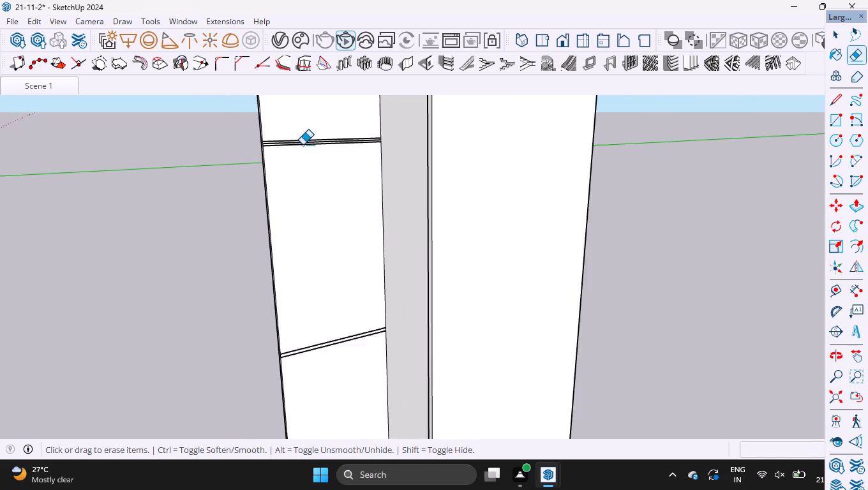
{"action": "scroll", "coordinate": [303, 145], "scroll_direction": "up", "scroll_amount": 19}
{"action": "left_click", "coordinate": [303, 141]}
{"action": "scroll", "coordinate": [303, 158], "scroll_direction": "down", "scroll_amount": 12}
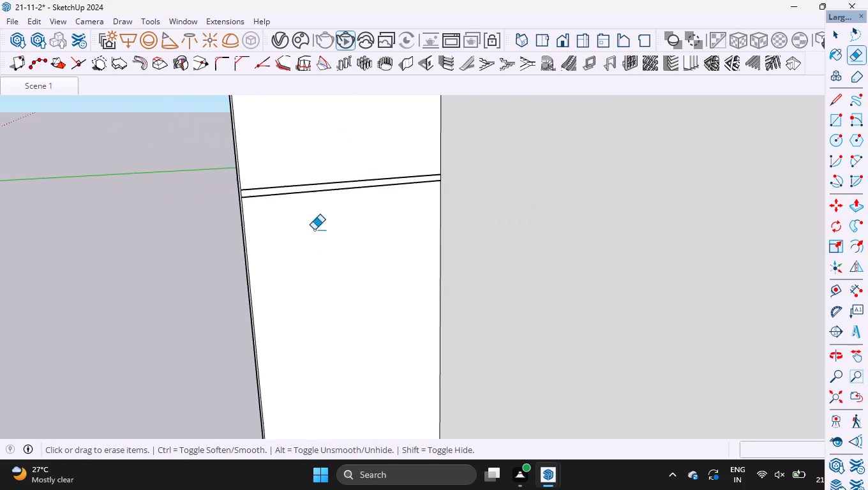
{"action": "scroll", "coordinate": [314, 230], "scroll_direction": "down", "scroll_amount": 20}
{"action": "scroll", "coordinate": [309, 151], "scroll_direction": "up", "scroll_amount": 12}
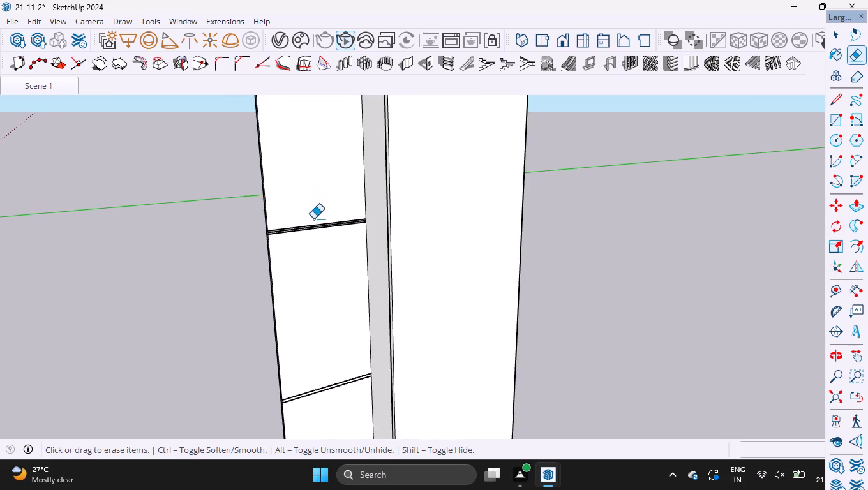
{"action": "scroll", "coordinate": [313, 219], "scroll_direction": "up", "scroll_amount": 14}
{"action": "left_click", "coordinate": [321, 240]}
Erase the original middle division line from each of the two upper shelf line sets.
{"action": "scroll", "coordinate": [320, 246], "scroll_direction": "down", "scroll_amount": 10}
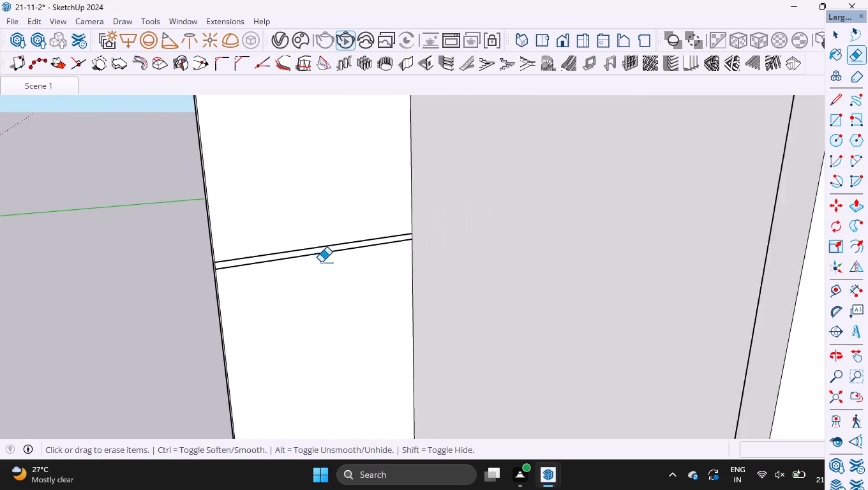
{"action": "scroll", "coordinate": [321, 262], "scroll_direction": "down", "scroll_amount": 14}
{"action": "scroll", "coordinate": [287, 163], "scroll_direction": "up", "scroll_amount": 20}
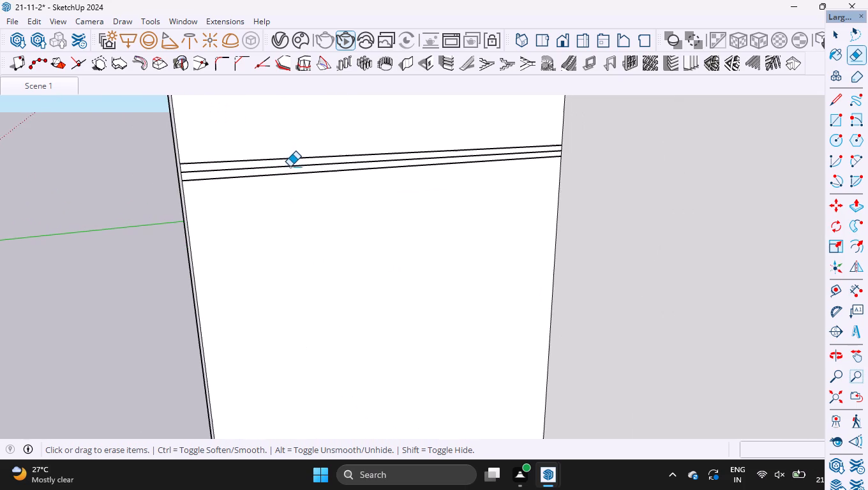
{"action": "left_click", "coordinate": [290, 167]}
{"action": "scroll", "coordinate": [259, 224], "scroll_direction": "down", "scroll_amount": 20}
{"action": "scroll", "coordinate": [259, 224], "scroll_direction": "down", "scroll_amount": 5}
{"action": "scroll", "coordinate": [315, 217], "scroll_direction": "down", "scroll_amount": 6}
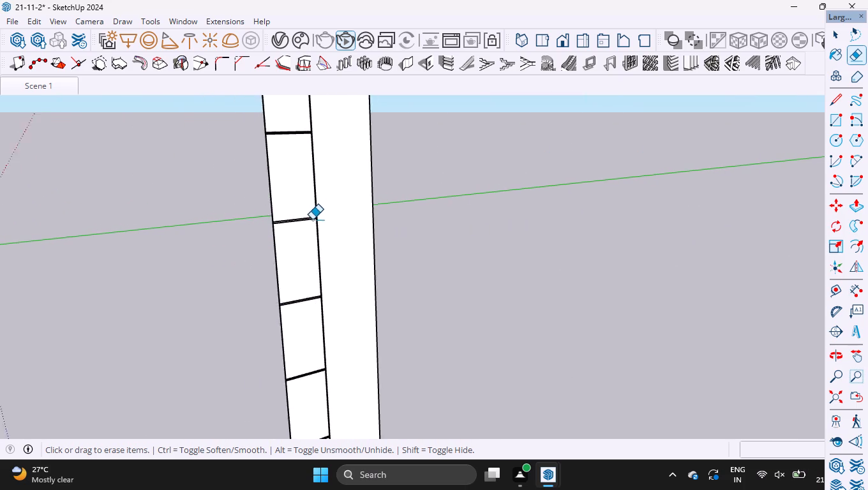
{"action": "scroll", "coordinate": [292, 162], "scroll_direction": "up", "scroll_amount": 20}
{"action": "scroll", "coordinate": [292, 162], "scroll_direction": "up", "scroll_amount": 12}
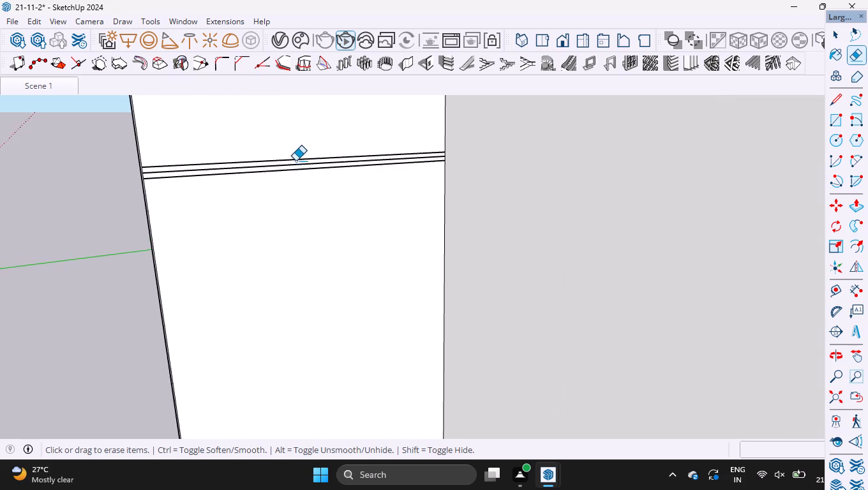
{"action": "scroll", "coordinate": [296, 161], "scroll_direction": "up", "scroll_amount": 9}
{"action": "left_click", "coordinate": [294, 166]}
{"action": "left_click", "coordinate": [293, 167]}
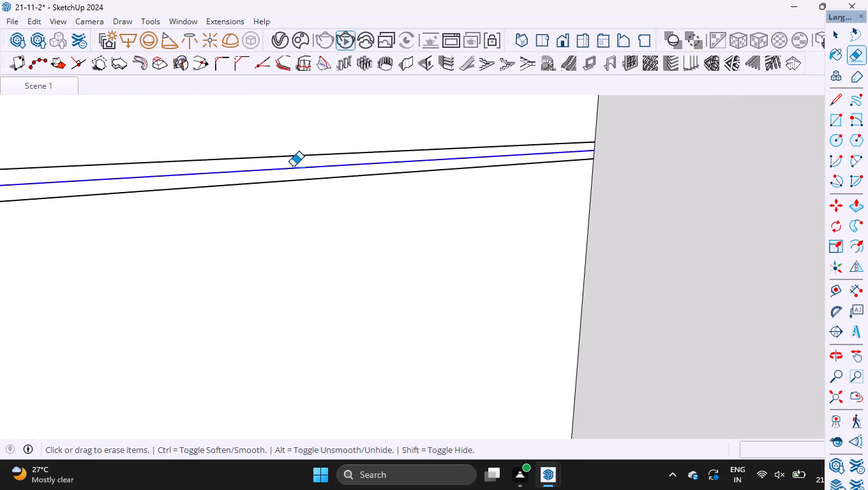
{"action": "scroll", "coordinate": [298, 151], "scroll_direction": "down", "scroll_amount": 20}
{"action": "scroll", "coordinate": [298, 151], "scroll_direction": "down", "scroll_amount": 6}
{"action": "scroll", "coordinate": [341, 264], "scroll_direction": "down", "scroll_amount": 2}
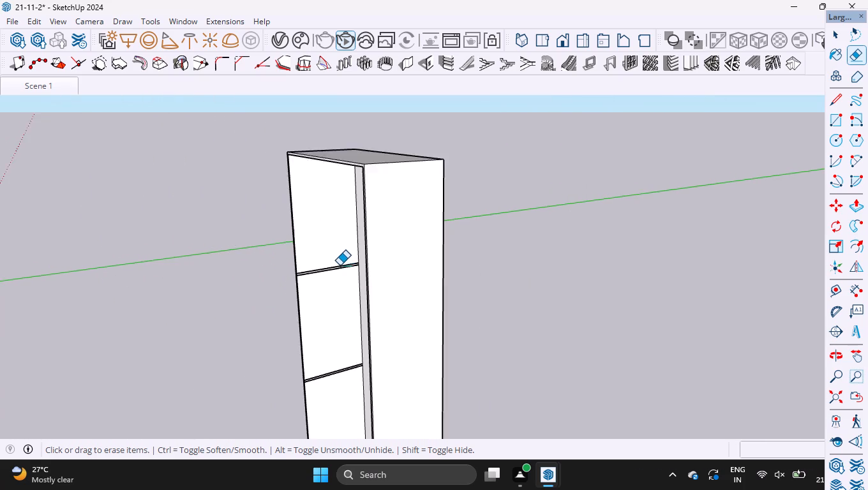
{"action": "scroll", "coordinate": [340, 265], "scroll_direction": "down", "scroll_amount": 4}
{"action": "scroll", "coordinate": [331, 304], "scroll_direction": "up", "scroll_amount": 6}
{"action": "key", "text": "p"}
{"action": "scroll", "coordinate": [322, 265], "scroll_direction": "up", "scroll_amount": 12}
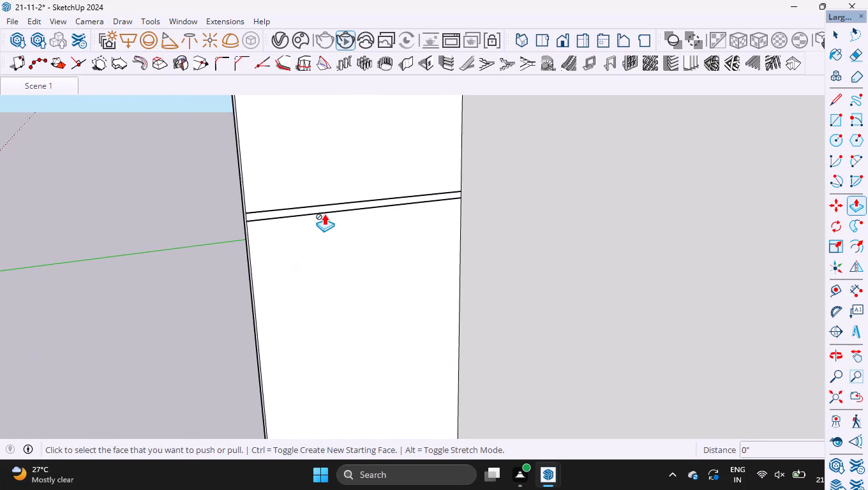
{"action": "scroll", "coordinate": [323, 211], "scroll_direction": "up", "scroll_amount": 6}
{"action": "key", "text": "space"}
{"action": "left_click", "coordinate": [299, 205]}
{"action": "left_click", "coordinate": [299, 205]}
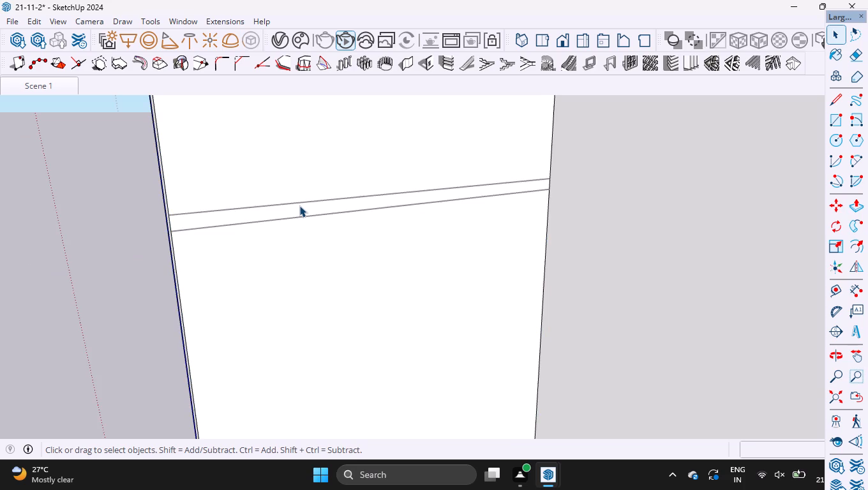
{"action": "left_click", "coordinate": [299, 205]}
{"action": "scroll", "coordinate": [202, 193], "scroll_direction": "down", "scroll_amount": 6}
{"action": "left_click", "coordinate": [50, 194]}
Select the pair of shelf edge lines near the top of the column.
{"action": "scroll", "coordinate": [325, 177], "scroll_direction": "down", "scroll_amount": 6}
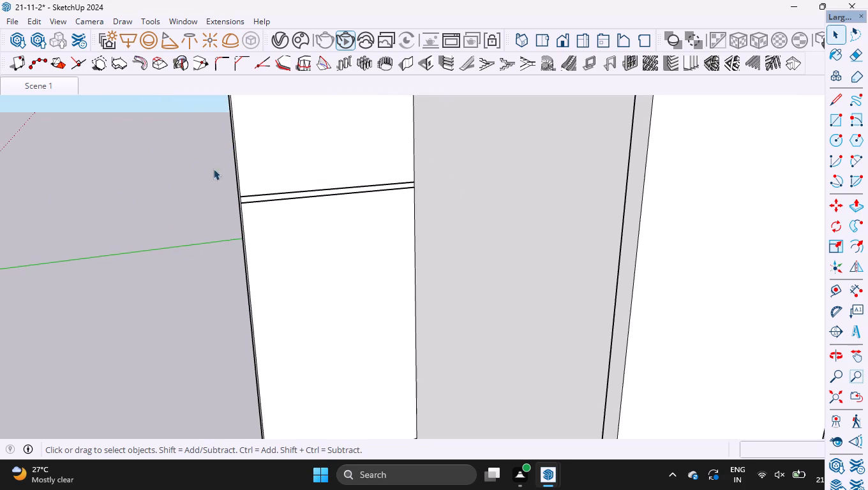
{"action": "left_click_drag", "start_coordinate": [172, 158], "coordinate": [445, 246]}
{"action": "scroll", "coordinate": [388, 203], "scroll_direction": "up", "scroll_amount": 5}
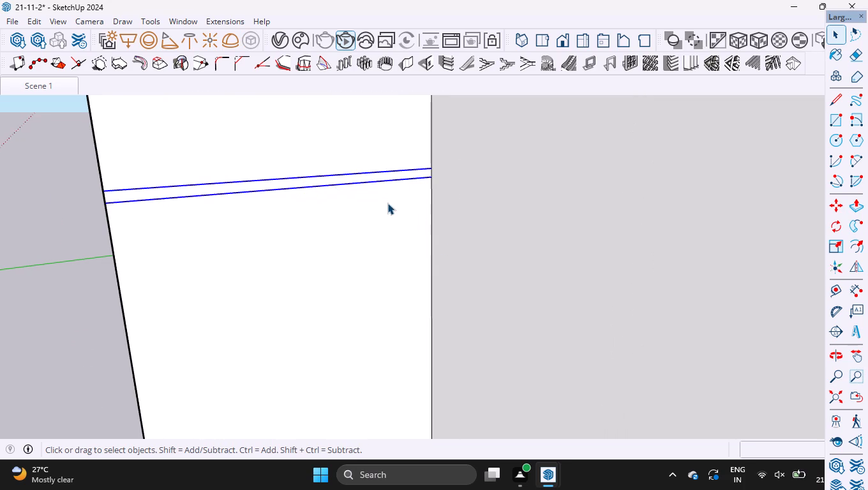
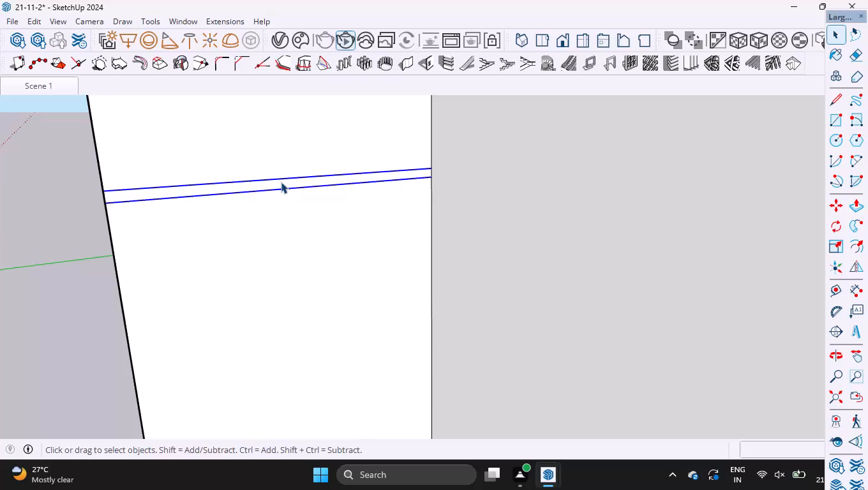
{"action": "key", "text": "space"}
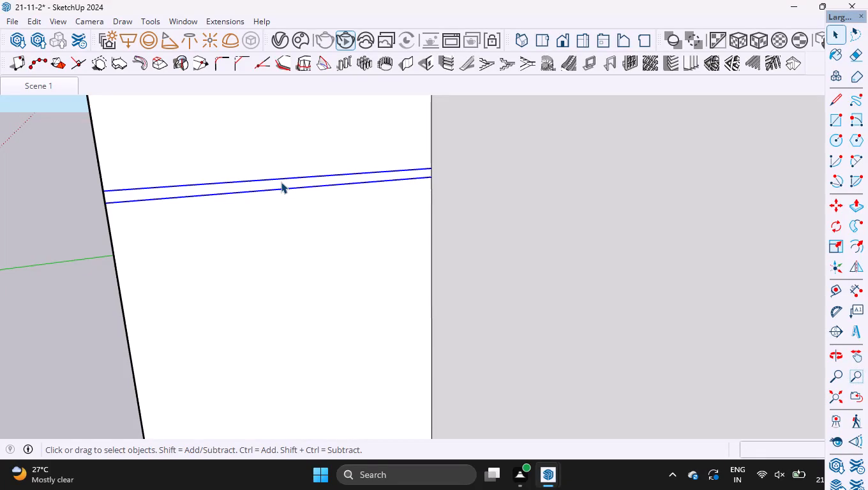
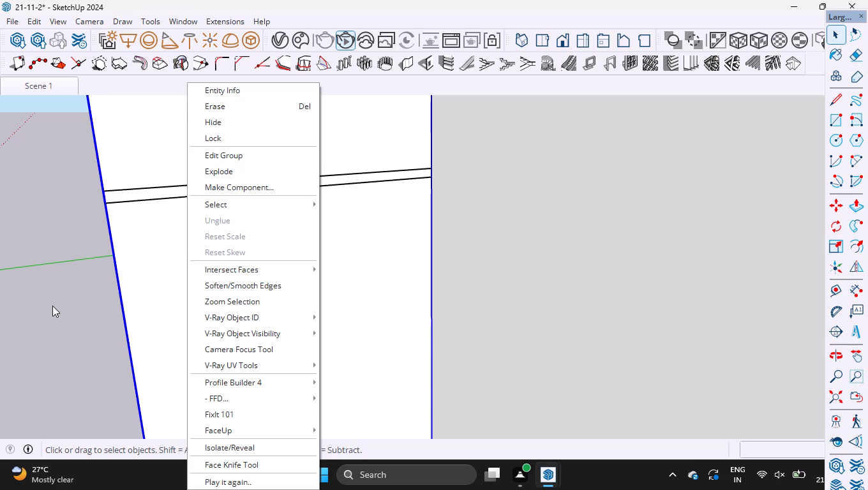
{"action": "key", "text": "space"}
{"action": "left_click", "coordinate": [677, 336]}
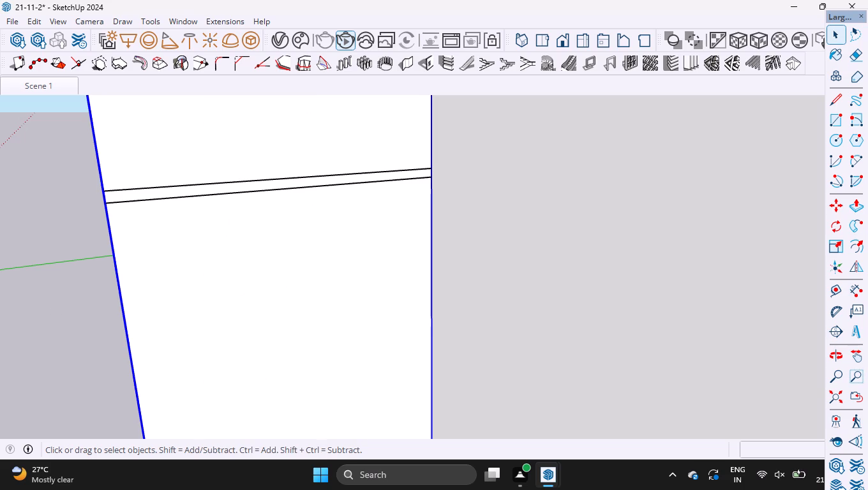
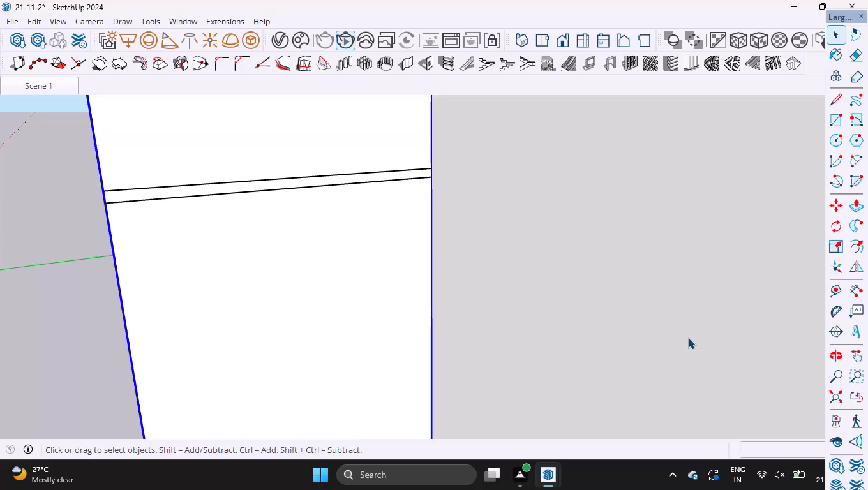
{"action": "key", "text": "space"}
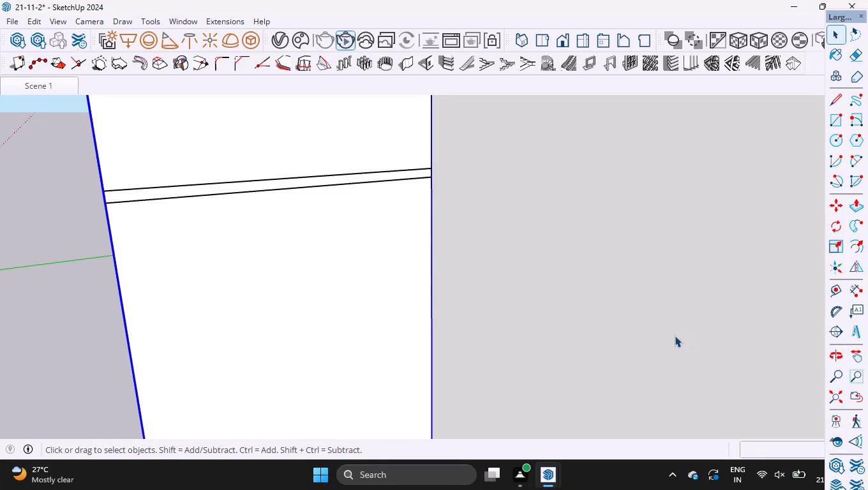
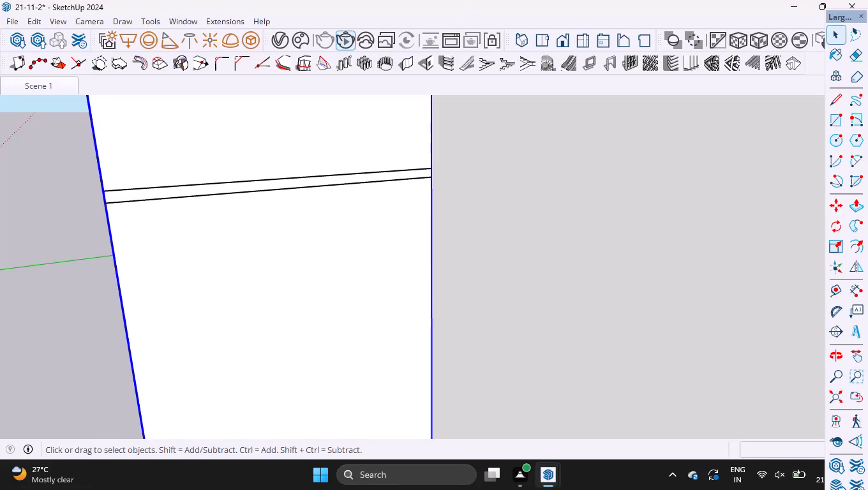
Open the hollowed corner column for editing at the shelf lines and select all of its connected faces and edges.
{"action": "middle_click_drag", "start_coordinate": [222, 158], "coordinate": [289, 169]}
{"action": "scroll", "coordinate": [246, 202], "scroll_direction": "up", "scroll_amount": 5}
{"action": "triple_click", "coordinate": [243, 195]}
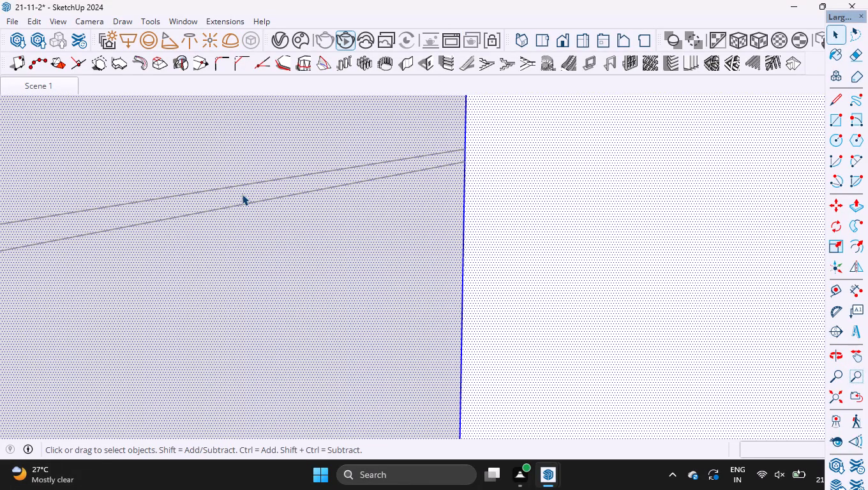
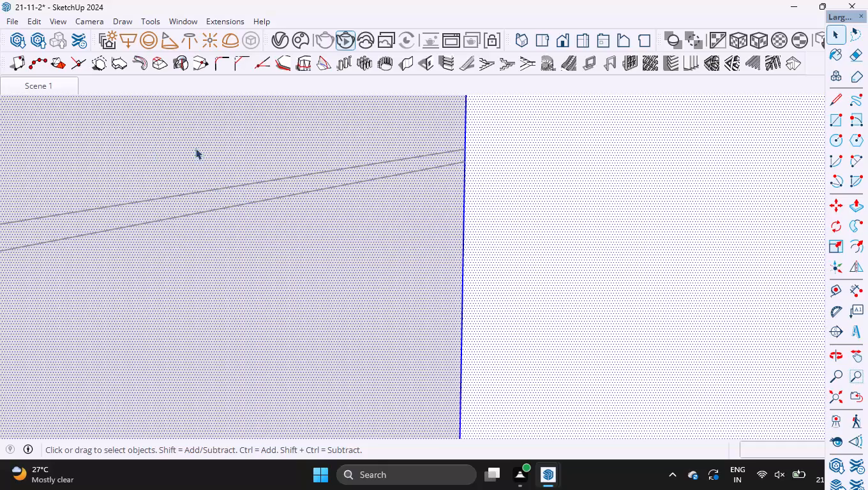
Draw a rectangle about 11/16" by 1' 11 5/16" between the uppermost pair of shelf lines on the column's inner side face.
{"action": "scroll", "coordinate": [302, 188], "scroll_direction": "down", "scroll_amount": 16}
{"action": "left_click", "coordinate": [201, 265]}
{"action": "scroll", "coordinate": [276, 146], "scroll_direction": "up", "scroll_amount": 5}
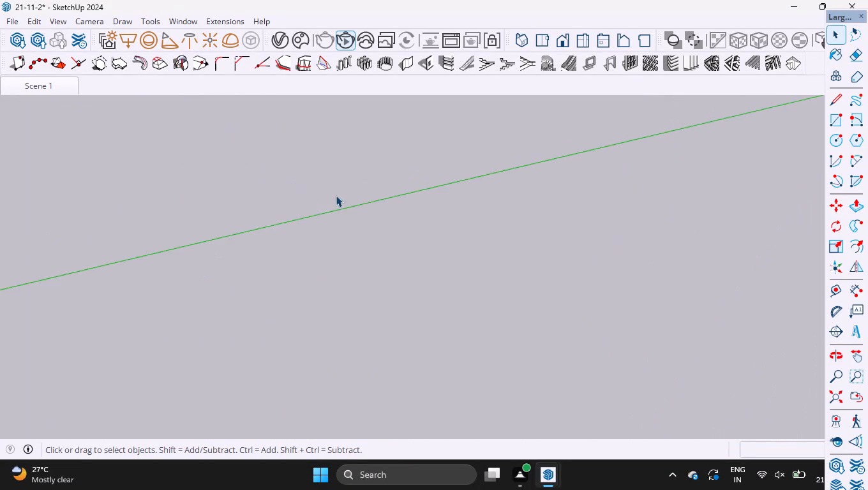
{"action": "scroll", "coordinate": [220, 164], "scroll_direction": "down", "scroll_amount": 9}
{"action": "middle_click_drag", "start_coordinate": [309, 228], "coordinate": [330, 232]}
{"action": "scroll", "coordinate": [267, 249], "scroll_direction": "up", "scroll_amount": 1}
{"action": "scroll", "coordinate": [271, 260], "scroll_direction": "down", "scroll_amount": 4}
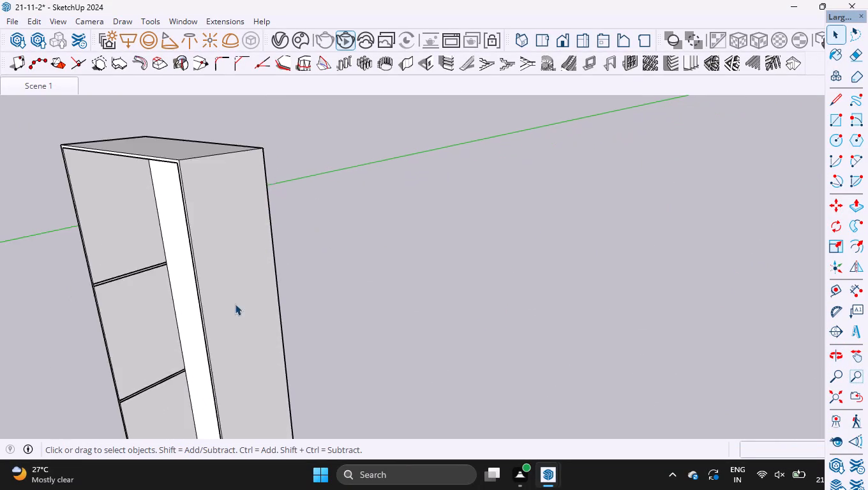
{"action": "scroll", "coordinate": [94, 279], "scroll_direction": "up", "scroll_amount": 17}
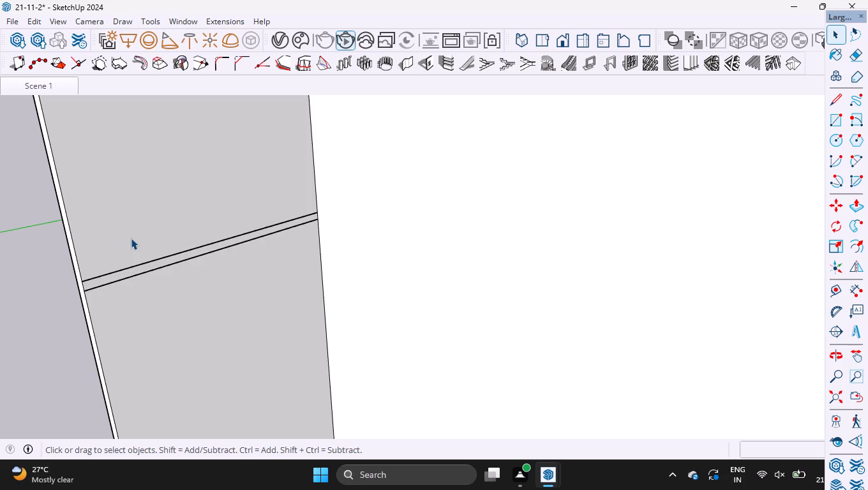
{"action": "key", "text": "r"}
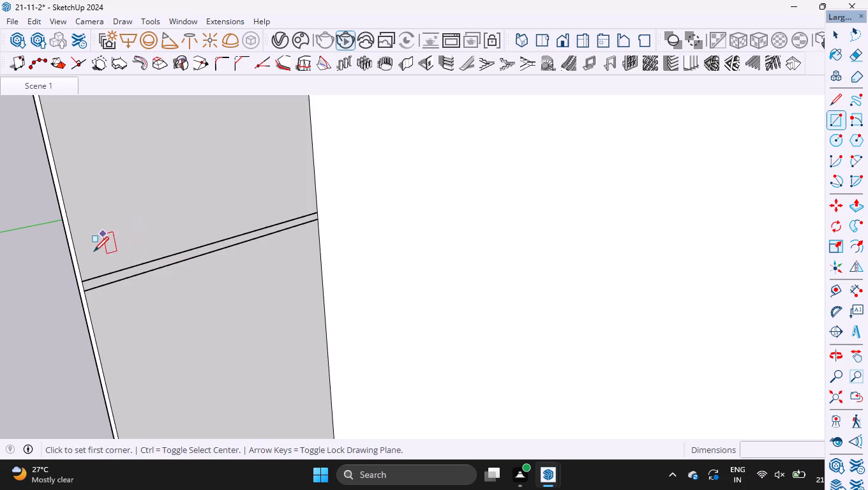
{"action": "left_click", "coordinate": [84, 292]}
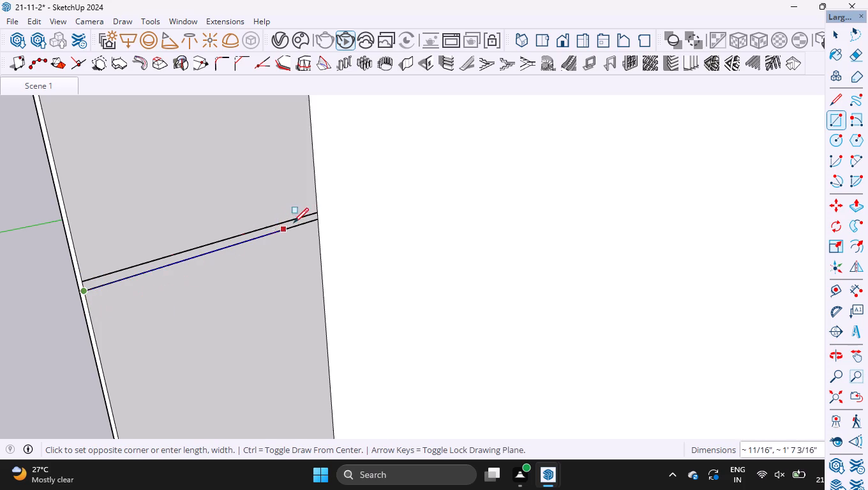
{"action": "left_click", "coordinate": [313, 213]}
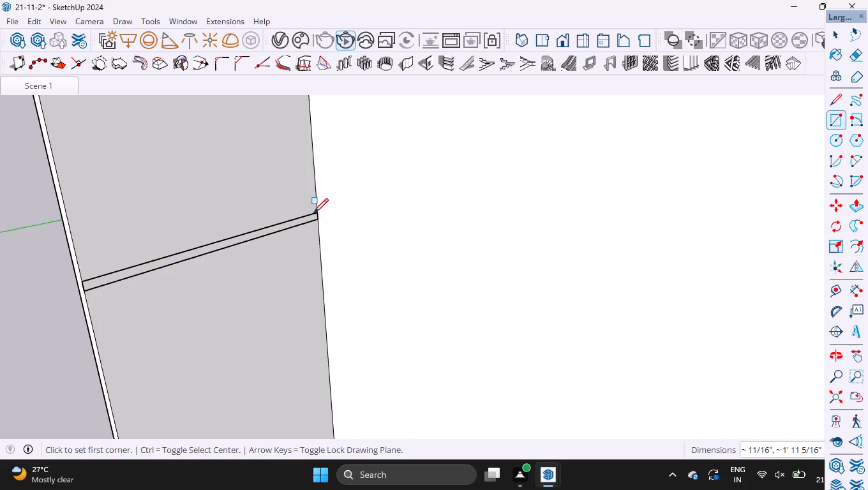
Push/Pull the thin rectangle about 4' 2 1/16" across to the column's opposite inner side face to form the top shelf.
{"action": "key", "text": "p"}
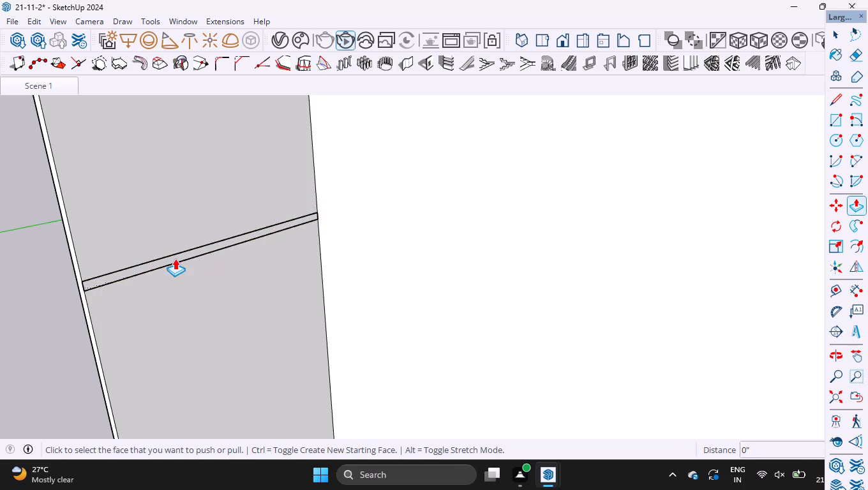
{"action": "left_click", "coordinate": [175, 258]}
{"action": "scroll", "coordinate": [214, 270], "scroll_direction": "down", "scroll_amount": 10}
{"action": "middle_click_drag", "start_coordinate": [292, 288], "coordinate": [380, 296]}
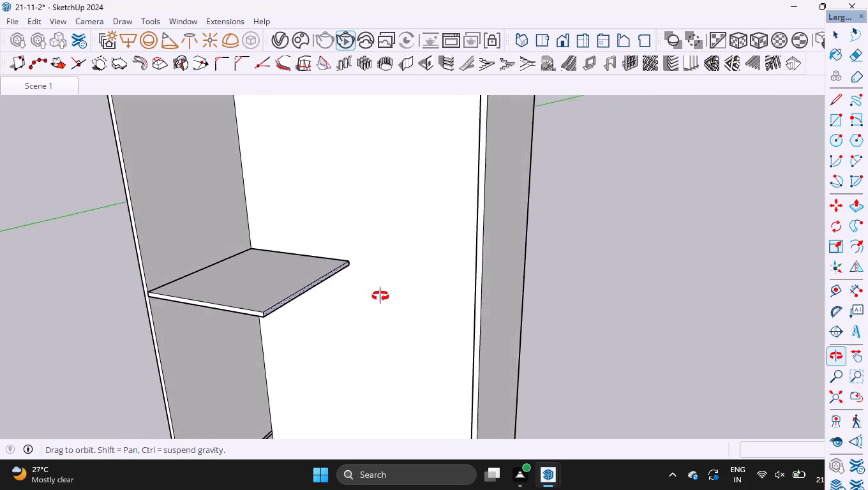
{"action": "middle_click_drag", "start_coordinate": [380, 296], "coordinate": [431, 299]}
{"action": "scroll", "coordinate": [437, 292], "scroll_direction": "down", "scroll_amount": 5}
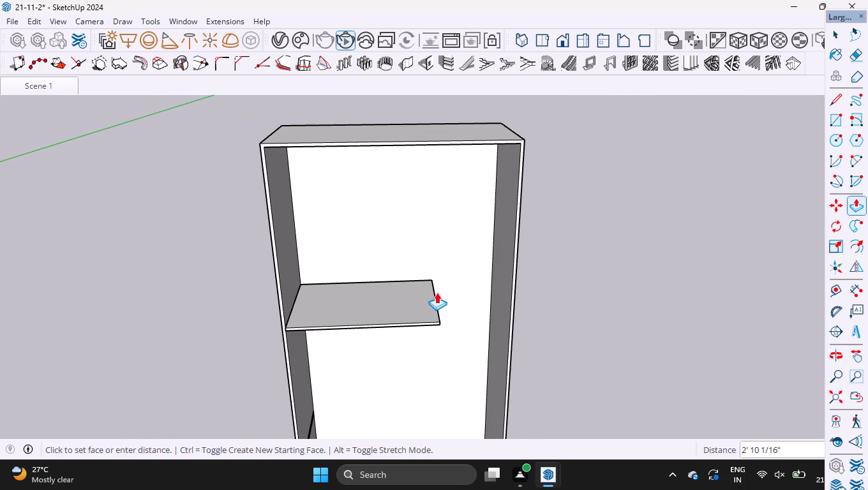
{"action": "left_click", "coordinate": [509, 261]}
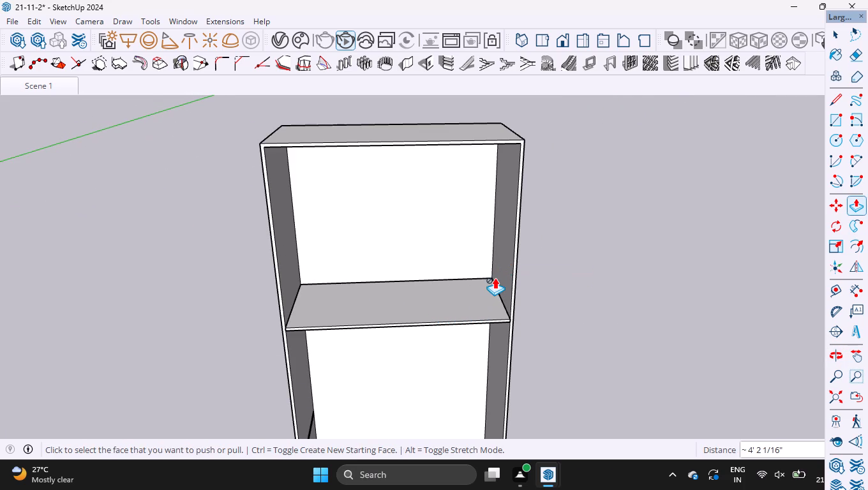
Select all connected geometry of the new top shelf and make it a group.
{"action": "key", "text": "space"}
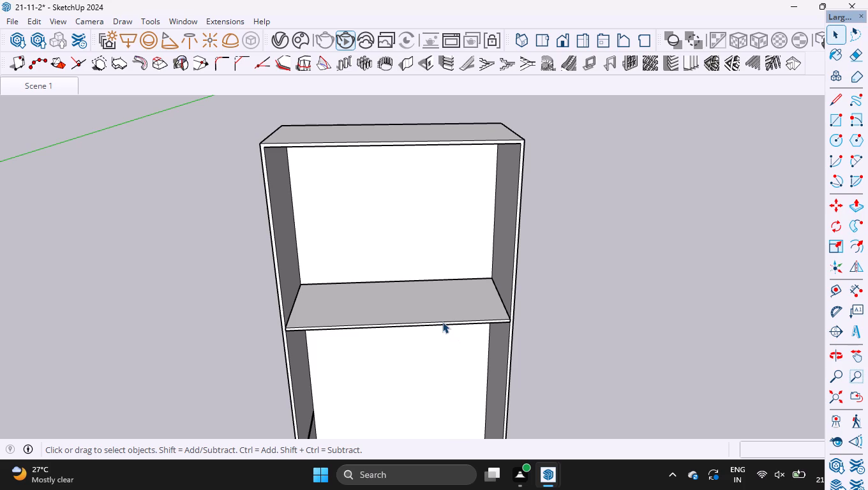
{"action": "triple_click", "coordinate": [442, 320]}
{"action": "left_click", "coordinate": [442, 320]}
{"action": "right_click", "coordinate": [442, 317]}
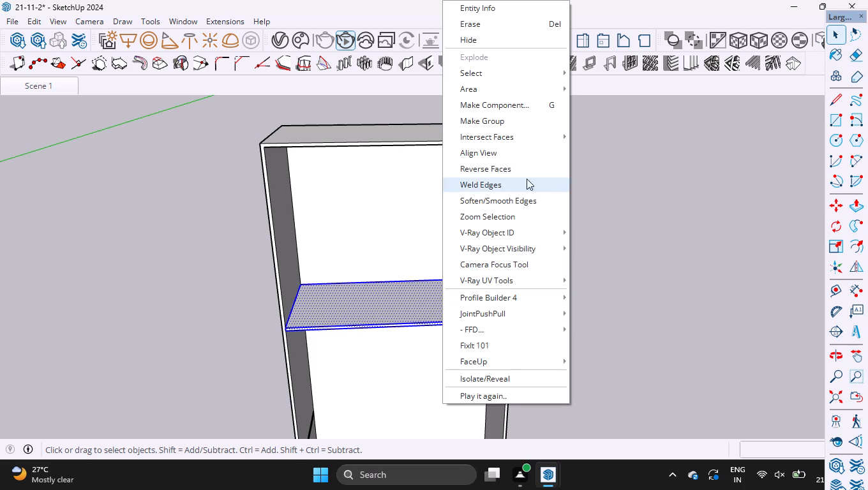
{"action": "left_click", "coordinate": [490, 121]}
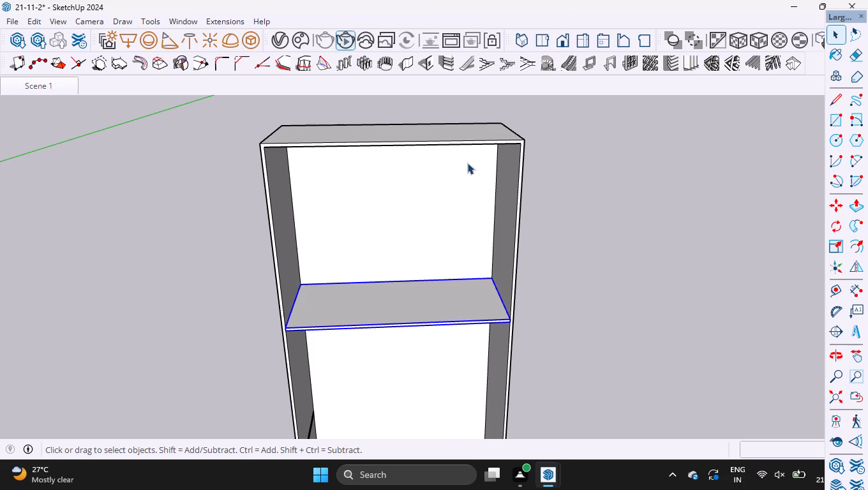
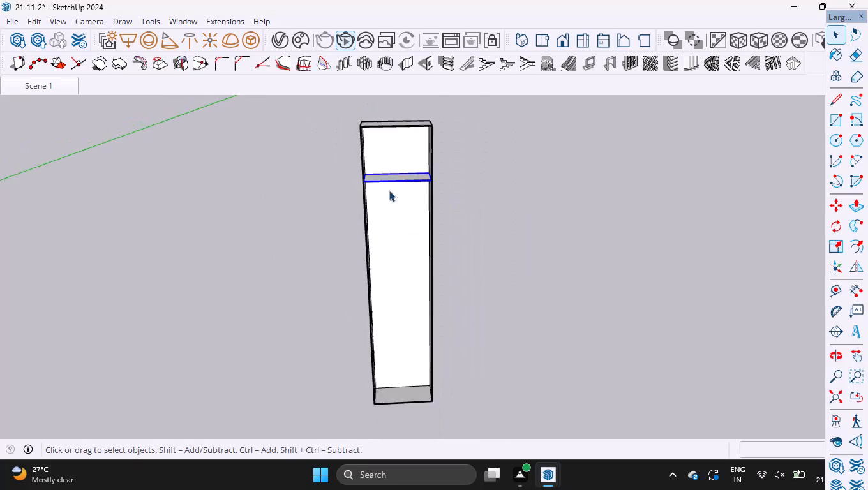
Copy the top shelf group vertically down from its front corner edge's midpoint toward the next pair of shelf lines on the column's inner side face.
{"action": "scroll", "coordinate": [393, 197], "scroll_direction": "up", "scroll_amount": 16}
{"action": "scroll", "coordinate": [329, 271], "scroll_direction": "up", "scroll_amount": 5}
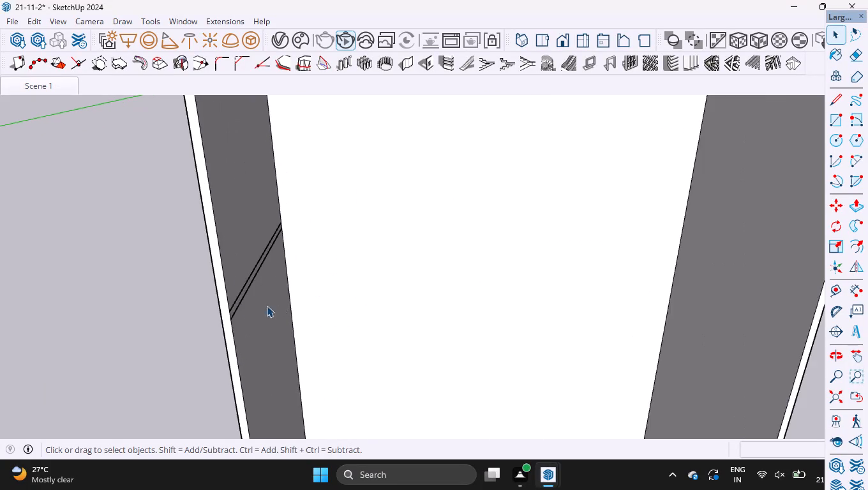
{"action": "scroll", "coordinate": [239, 306], "scroll_direction": "up", "scroll_amount": 19}
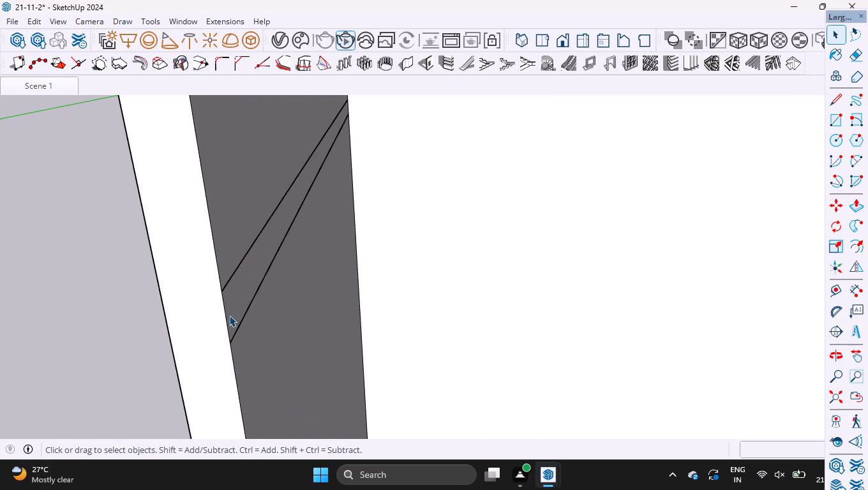
{"action": "scroll", "coordinate": [274, 311], "scroll_direction": "down", "scroll_amount": 20}
{"action": "scroll", "coordinate": [274, 311], "scroll_direction": "down", "scroll_amount": 1}
{"action": "scroll", "coordinate": [300, 242], "scroll_direction": "down", "scroll_amount": 2}
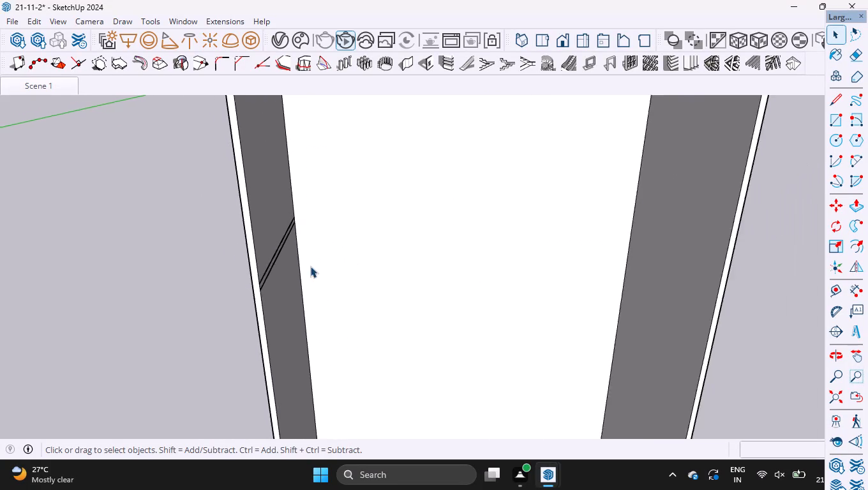
{"action": "scroll", "coordinate": [310, 266], "scroll_direction": "down", "scroll_amount": 13}
{"action": "scroll", "coordinate": [318, 160], "scroll_direction": "up", "scroll_amount": 20}
{"action": "scroll", "coordinate": [318, 160], "scroll_direction": "up", "scroll_amount": 1}
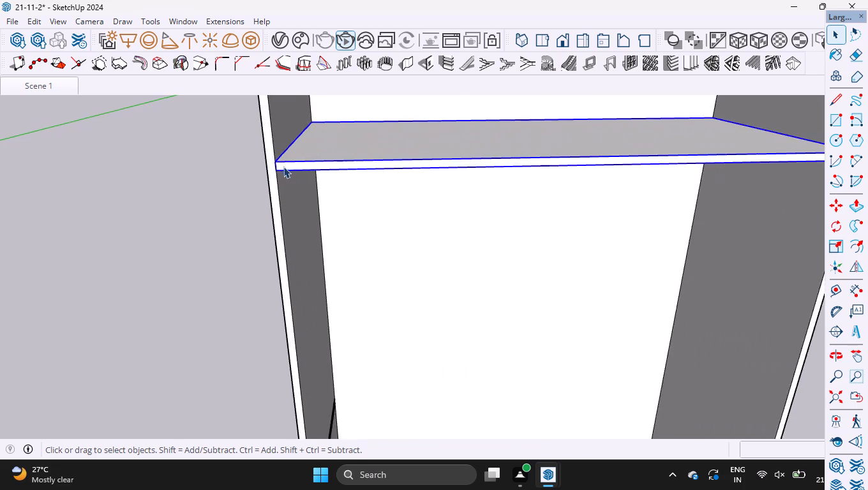
{"action": "scroll", "coordinate": [283, 167], "scroll_direction": "up", "scroll_amount": 20}
{"action": "scroll", "coordinate": [283, 167], "scroll_direction": "up", "scroll_amount": 2}
{"action": "key", "text": "m"}
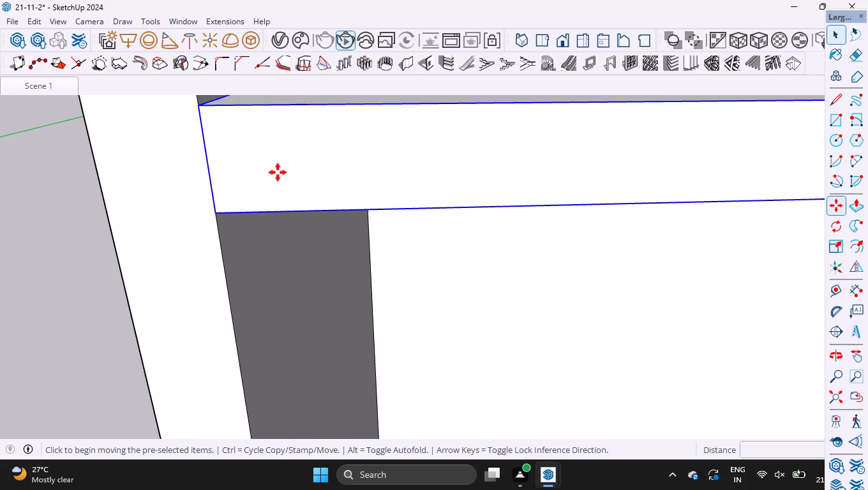
{"action": "left_click", "coordinate": [208, 159]}
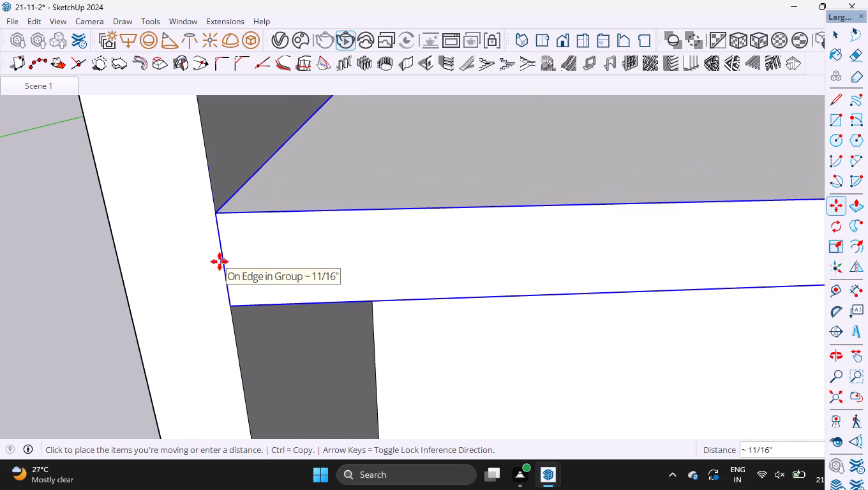
{"action": "key", "text": "Up"}
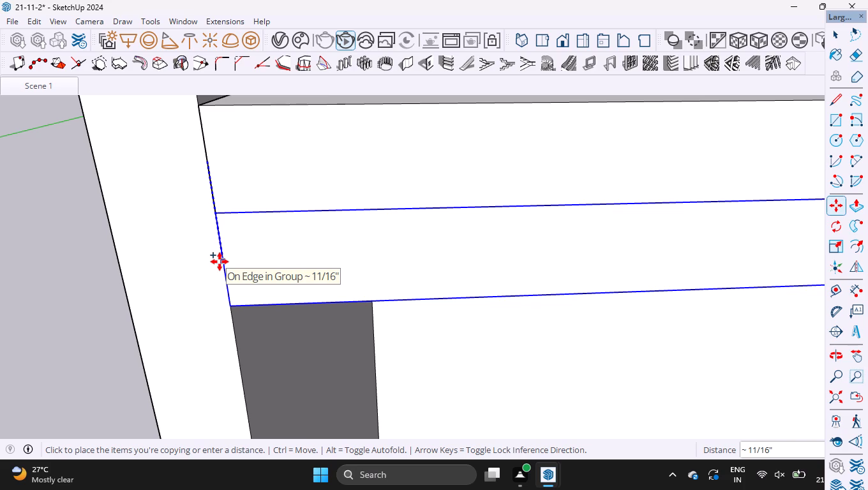
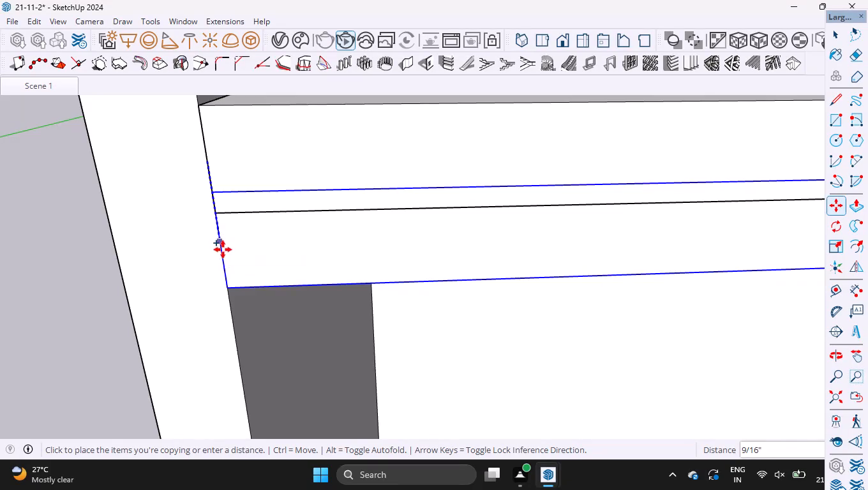
Place the shelf copy about 3' 3 3/4" below the top shelf, aligned with the next pair of shelf lines on the column's side face.
{"action": "scroll", "coordinate": [216, 199], "scroll_direction": "down", "scroll_amount": 17}
{"action": "scroll", "coordinate": [230, 168], "scroll_direction": "down", "scroll_amount": 9}
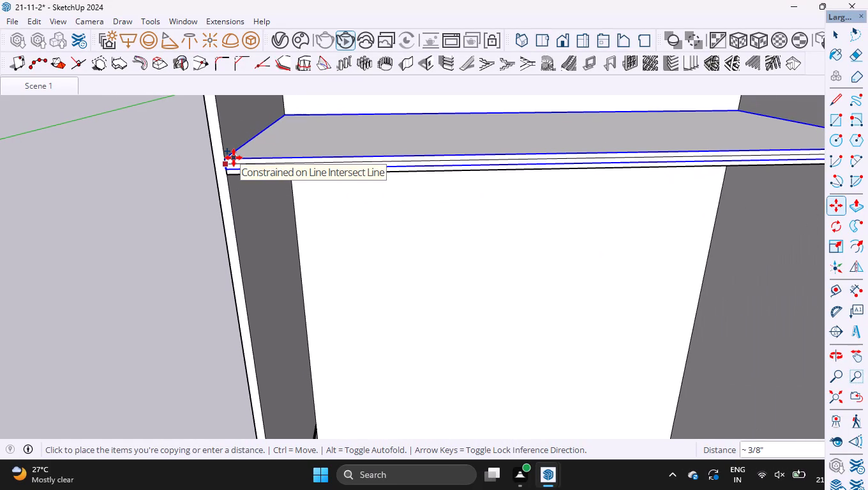
{"action": "scroll", "coordinate": [234, 158], "scroll_direction": "down", "scroll_amount": 16}
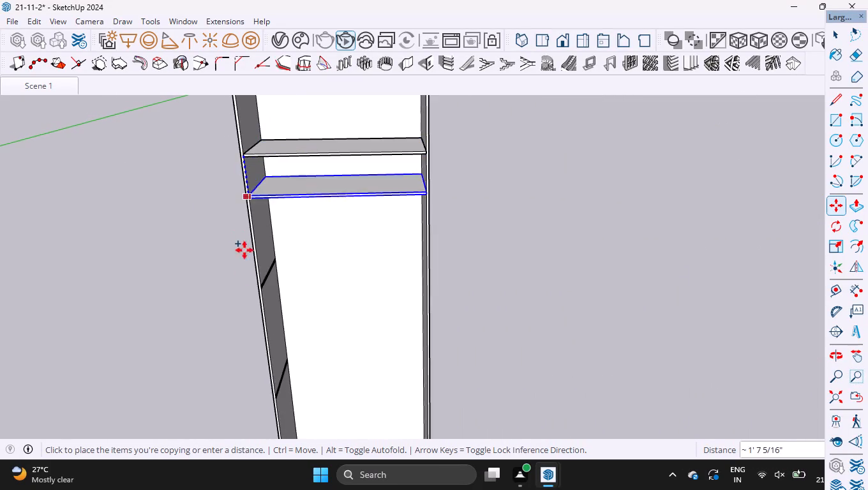
{"action": "scroll", "coordinate": [248, 292], "scroll_direction": "up", "scroll_amount": 11}
{"action": "scroll", "coordinate": [271, 276], "scroll_direction": "down", "scroll_amount": 12}
{"action": "scroll", "coordinate": [366, 260], "scroll_direction": "up", "scroll_amount": 5}
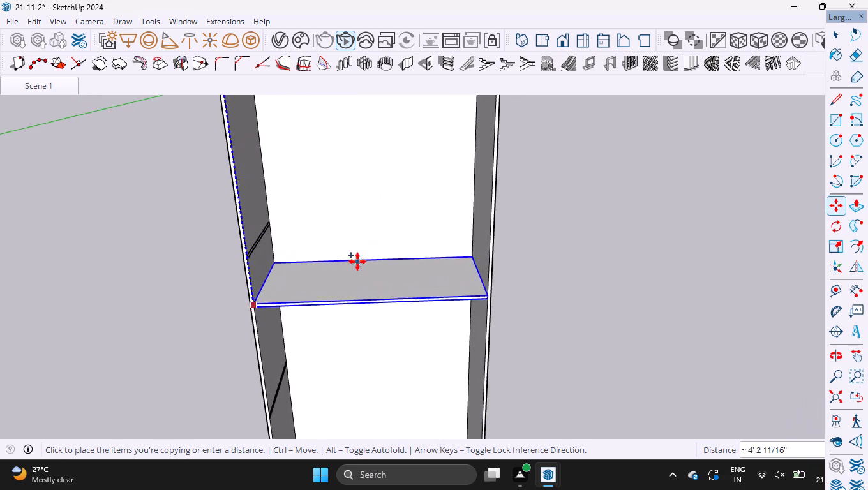
{"action": "scroll", "coordinate": [309, 269], "scroll_direction": "up", "scroll_amount": 6}
{"action": "scroll", "coordinate": [112, 237], "scroll_direction": "up", "scroll_amount": 16}
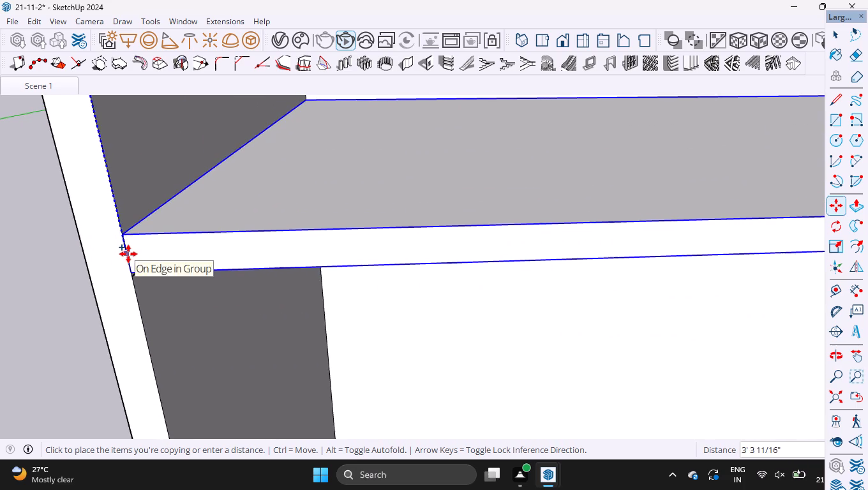
{"action": "scroll", "coordinate": [129, 252], "scroll_direction": "up", "scroll_amount": 11}
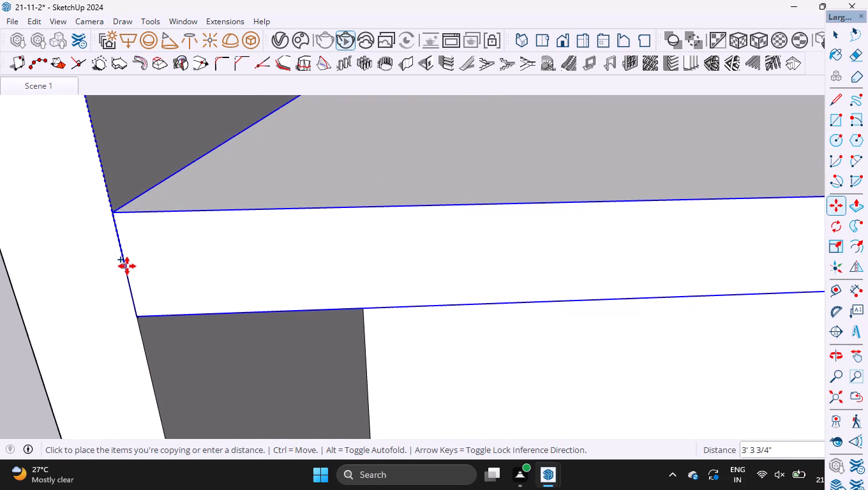
{"action": "left_click", "coordinate": [127, 266]}
Multiply the shelf copy by 4 to repeat it at equal spacing down the column, and finish the Move command.
{"action": "scroll", "coordinate": [137, 176], "scroll_direction": "down", "scroll_amount": 5}
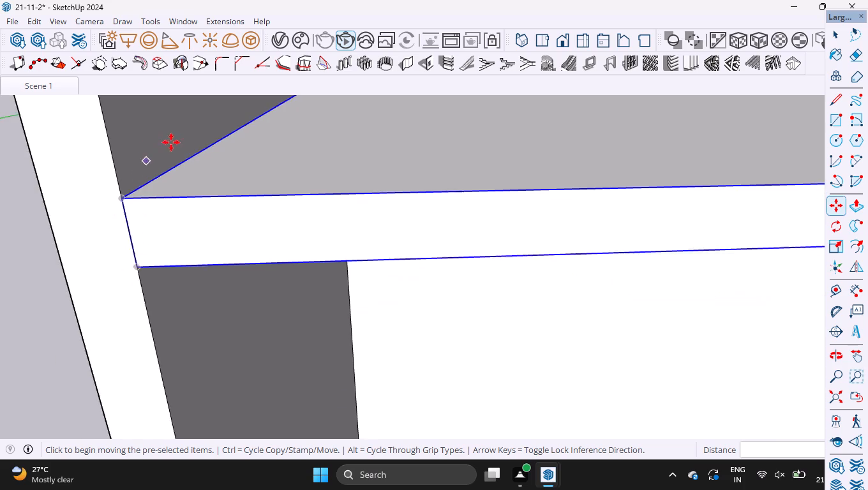
{"action": "scroll", "coordinate": [171, 142], "scroll_direction": "down", "scroll_amount": 20}
{"action": "scroll", "coordinate": [171, 142], "scroll_direction": "down", "scroll_amount": 20}
{"action": "scroll", "coordinate": [171, 142], "scroll_direction": "down", "scroll_amount": 6}
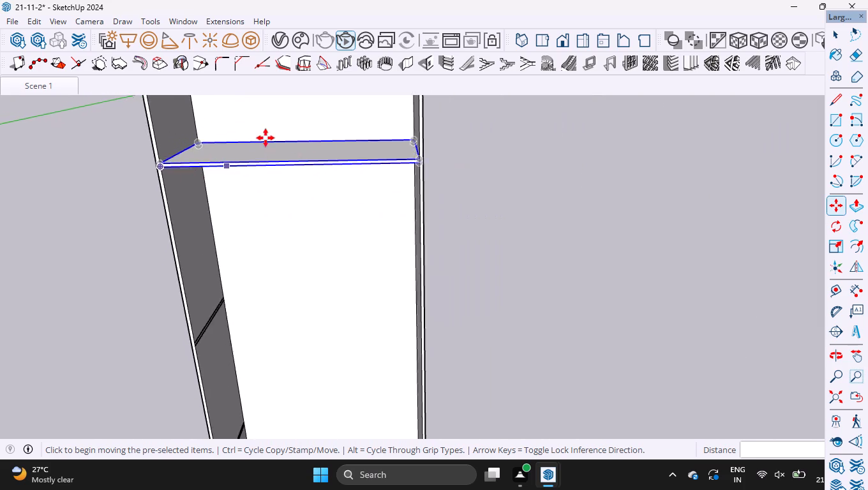
{"action": "scroll", "coordinate": [266, 138], "scroll_direction": "down", "scroll_amount": 13}
{"action": "scroll", "coordinate": [271, 119], "scroll_direction": "up", "scroll_amount": 1}
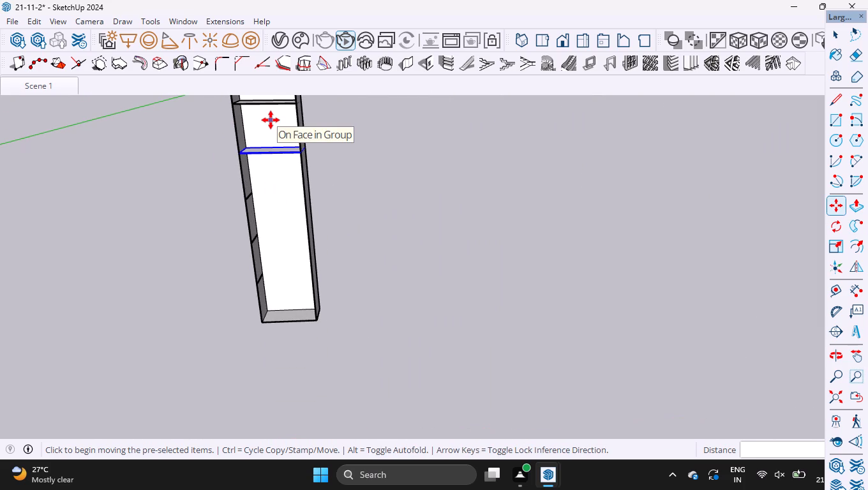
{"action": "key", "text": "shift+asterisk"}
{"action": "key", "text": "4"}
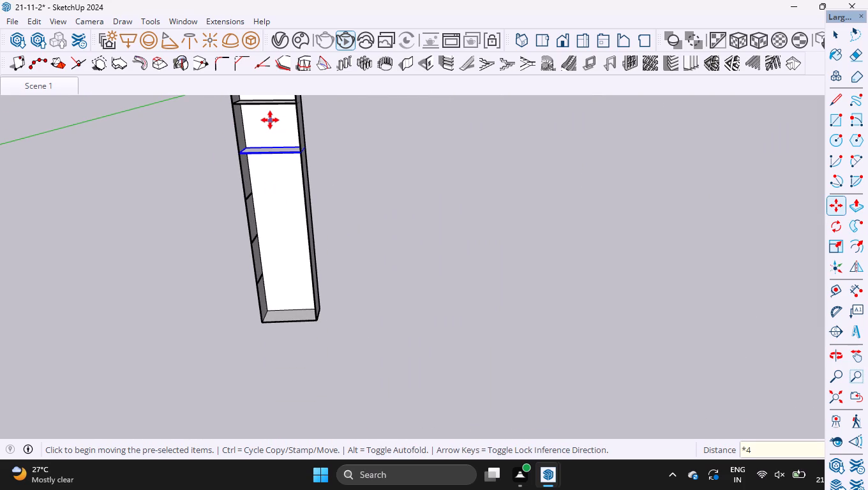
{"action": "key", "text": "Return"}
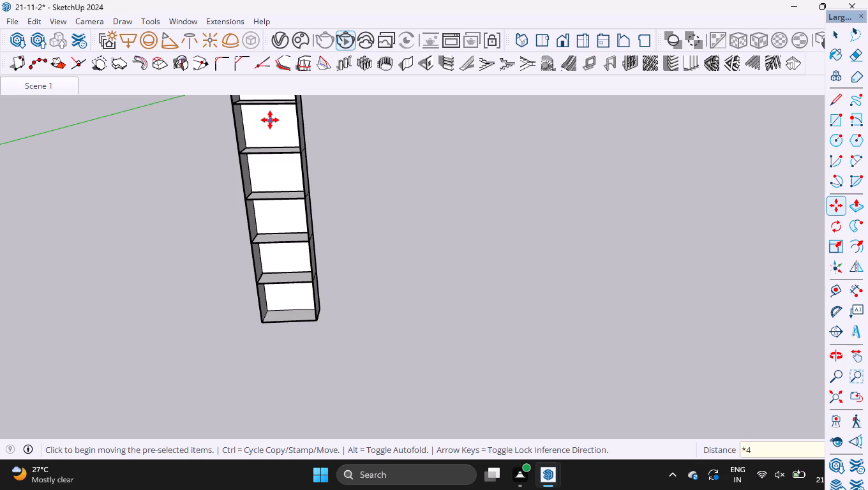
{"action": "key", "text": "space"}
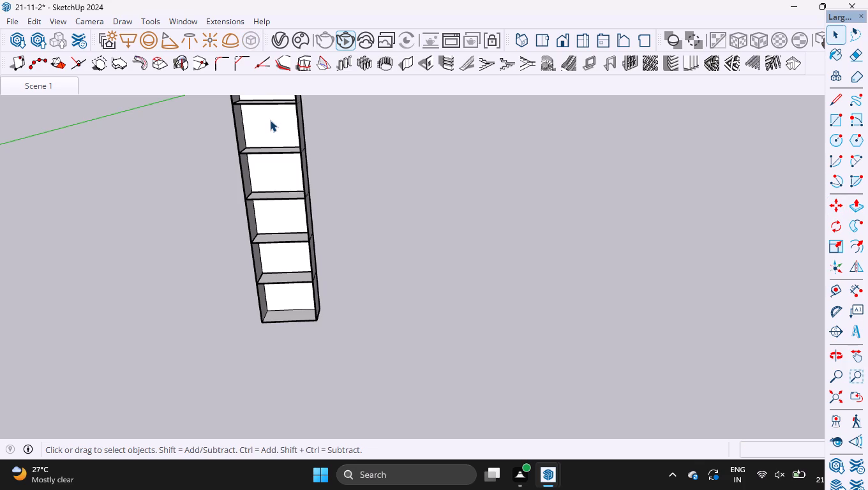
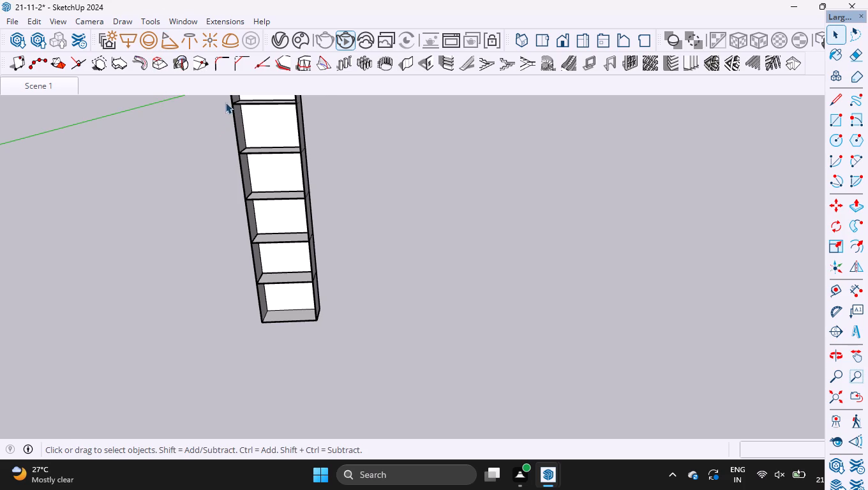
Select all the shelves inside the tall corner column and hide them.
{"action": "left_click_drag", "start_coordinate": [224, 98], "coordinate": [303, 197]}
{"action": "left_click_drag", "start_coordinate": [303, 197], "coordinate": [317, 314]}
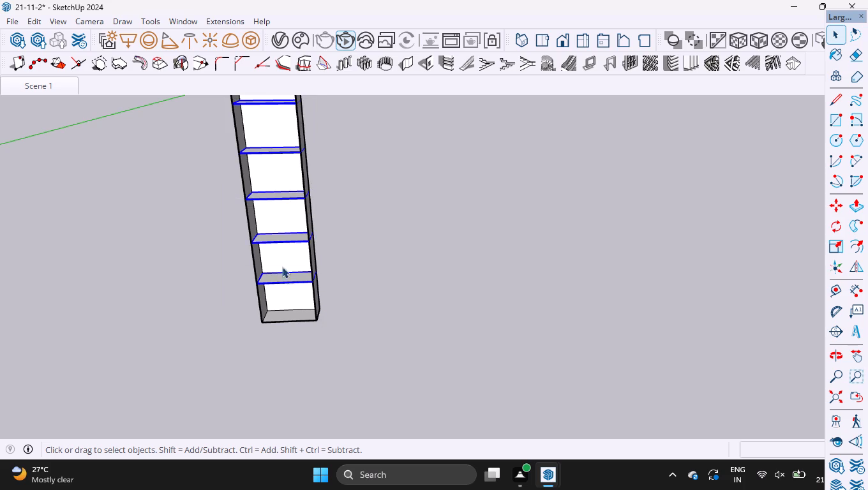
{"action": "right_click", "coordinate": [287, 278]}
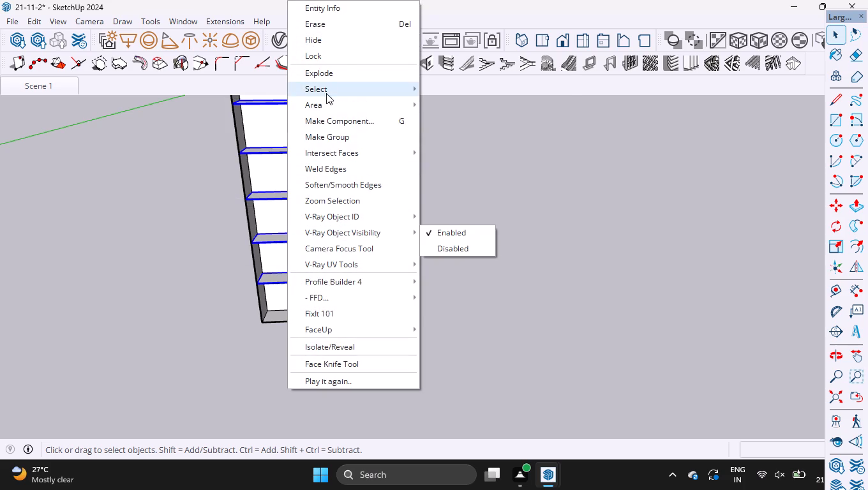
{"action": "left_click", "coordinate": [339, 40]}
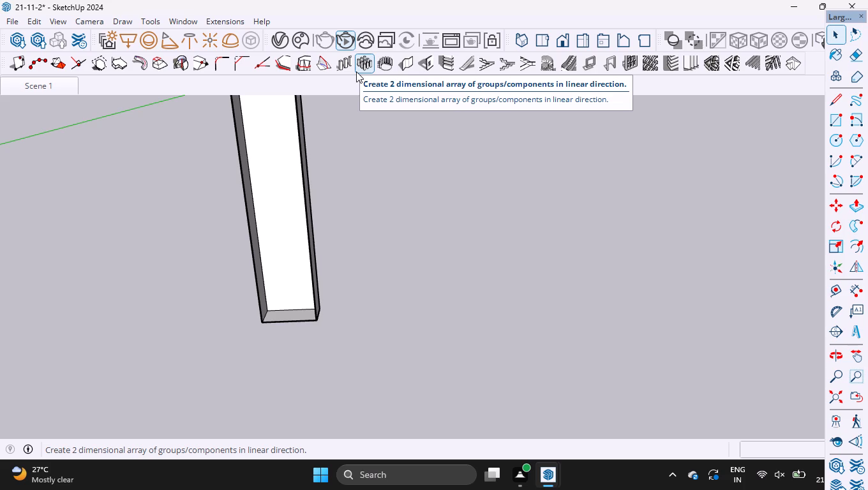
Unhide all hidden objects in the model.
{"action": "left_click", "coordinate": [36, 13]}
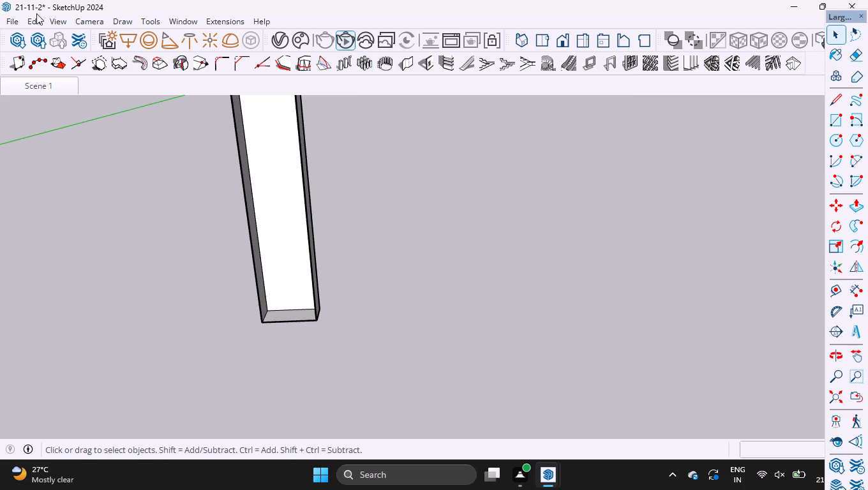
{"action": "left_click", "coordinate": [35, 18]}
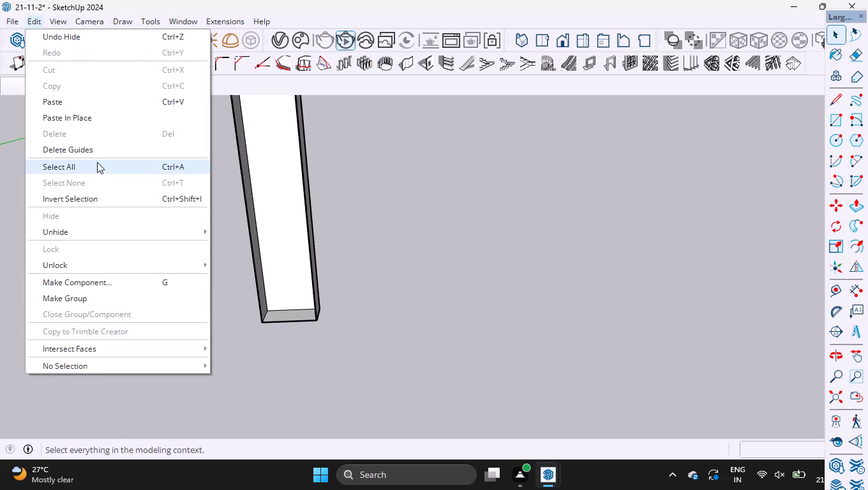
{"action": "left_click", "coordinate": [94, 230]}
{"action": "left_click", "coordinate": [222, 262]}
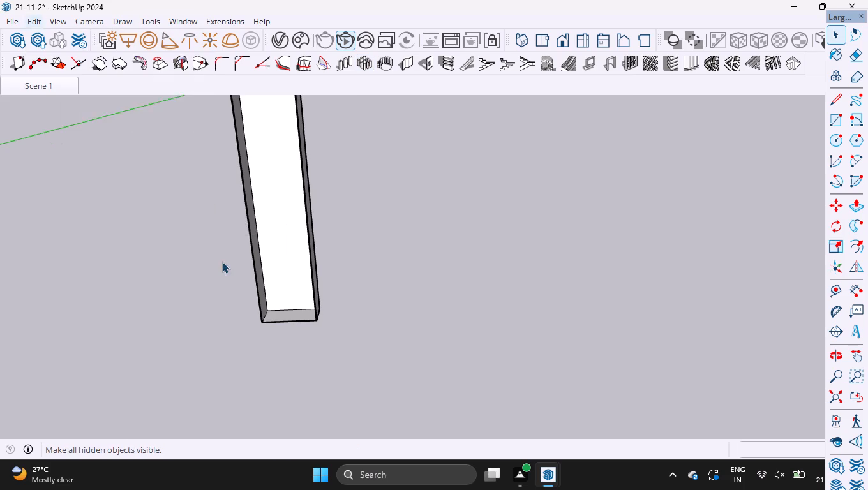
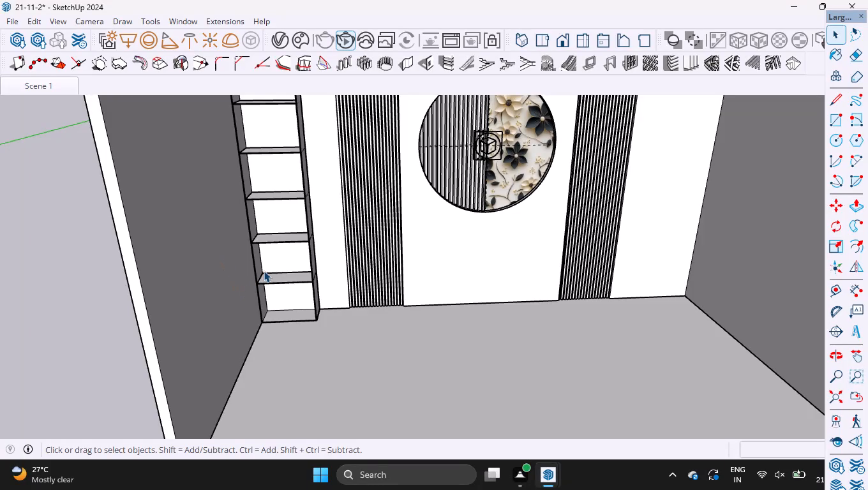
Select the outer frame of the tall corner shelving column, leaving its shelves unselected.
{"action": "left_click", "coordinate": [264, 271]}
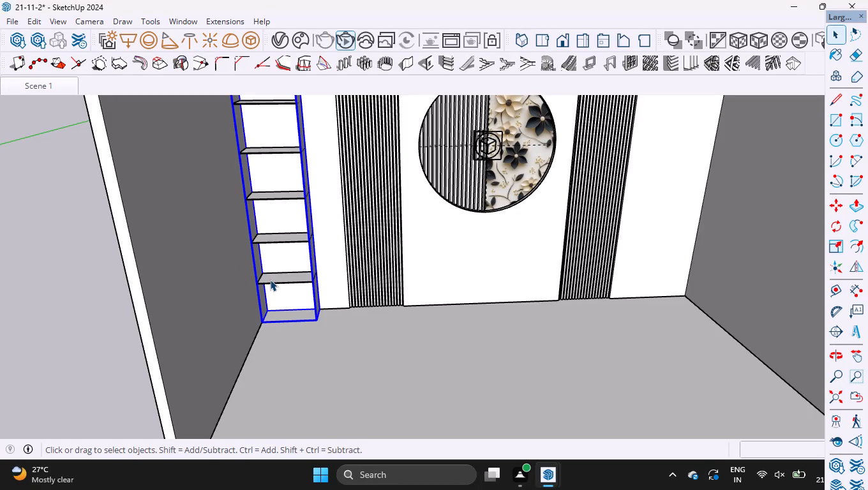
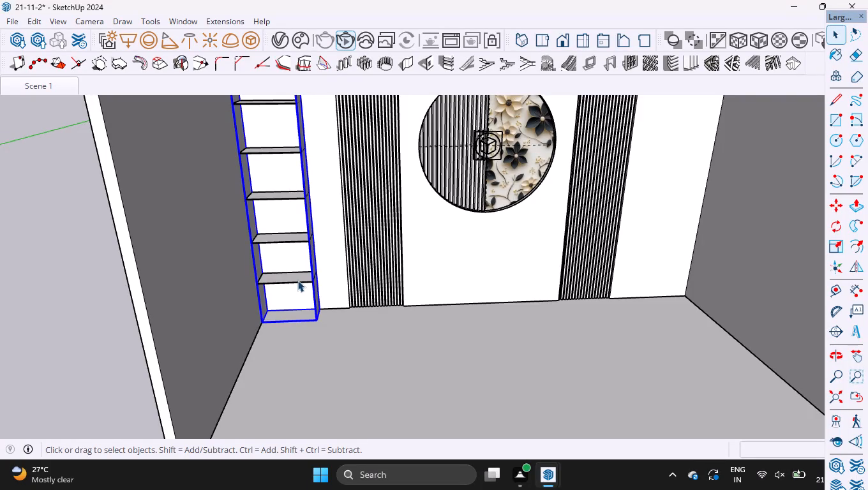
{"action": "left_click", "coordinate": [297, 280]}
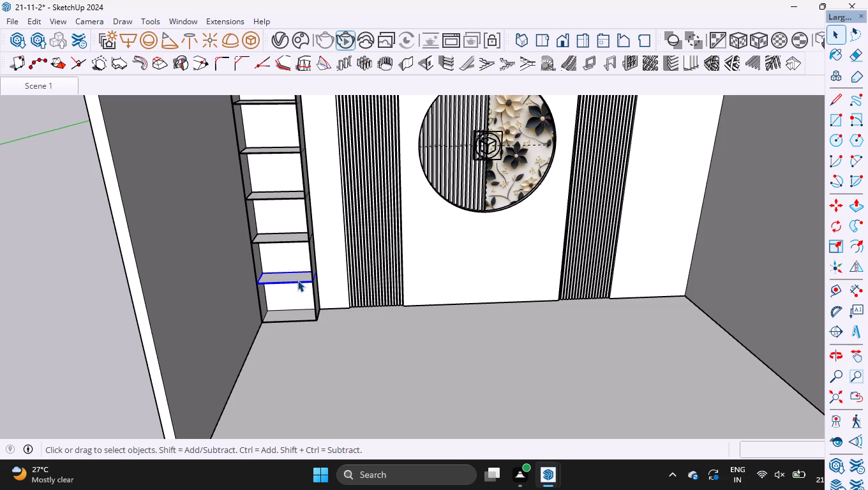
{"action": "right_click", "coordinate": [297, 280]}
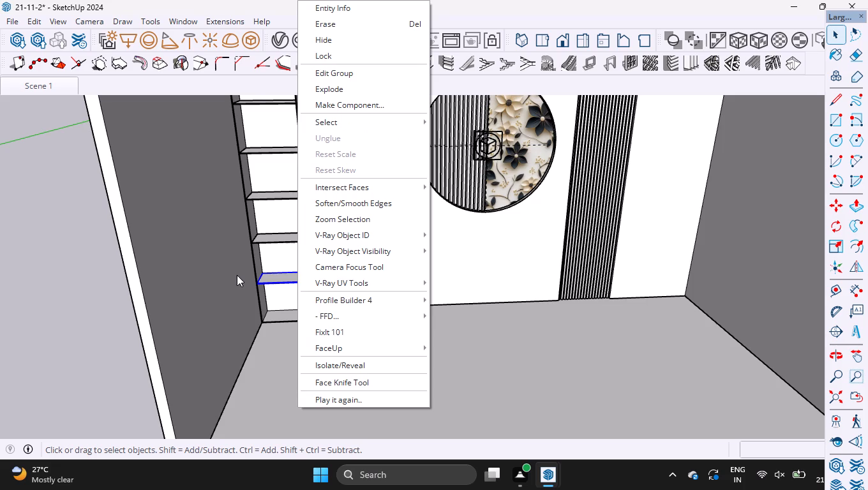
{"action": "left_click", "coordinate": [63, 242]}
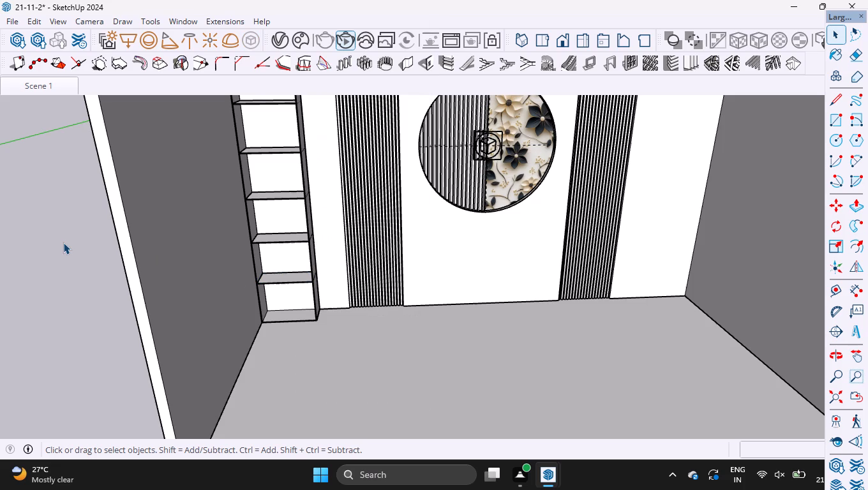
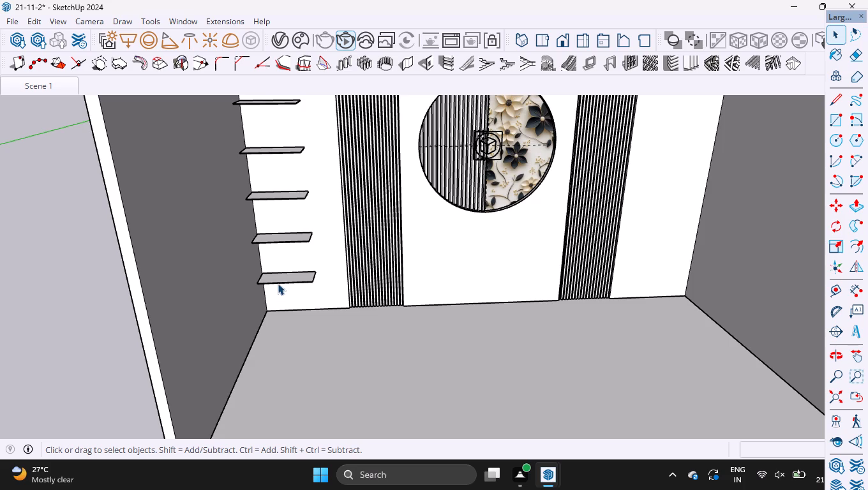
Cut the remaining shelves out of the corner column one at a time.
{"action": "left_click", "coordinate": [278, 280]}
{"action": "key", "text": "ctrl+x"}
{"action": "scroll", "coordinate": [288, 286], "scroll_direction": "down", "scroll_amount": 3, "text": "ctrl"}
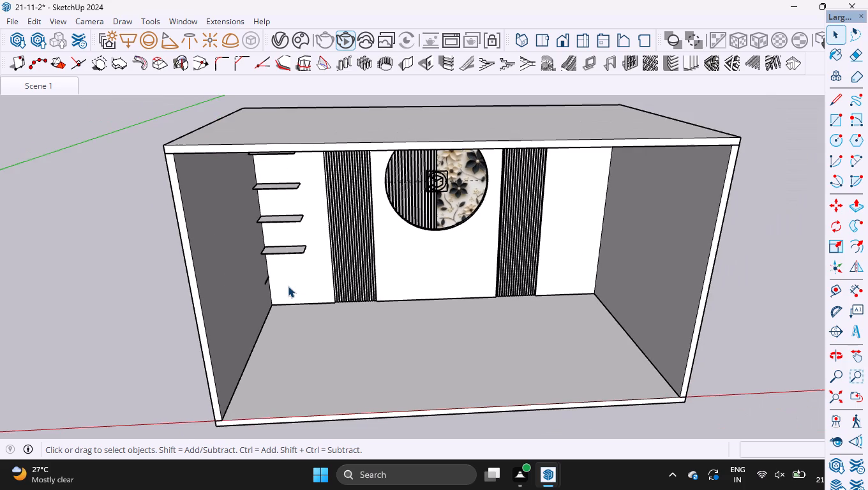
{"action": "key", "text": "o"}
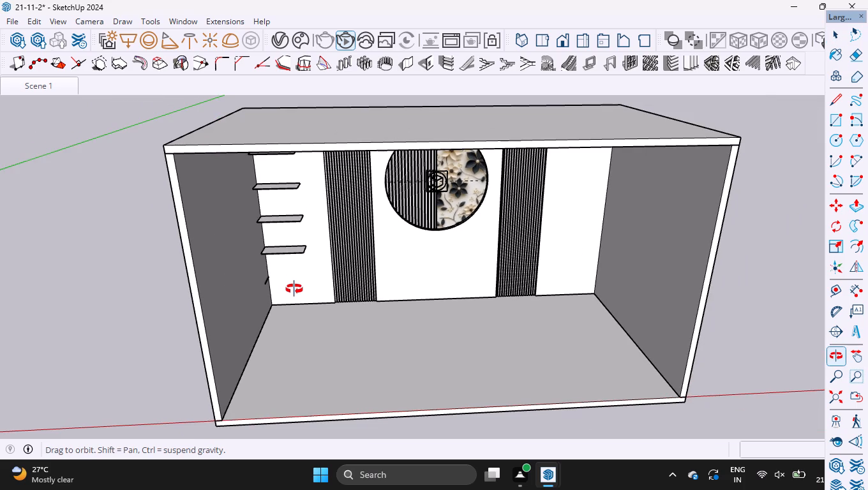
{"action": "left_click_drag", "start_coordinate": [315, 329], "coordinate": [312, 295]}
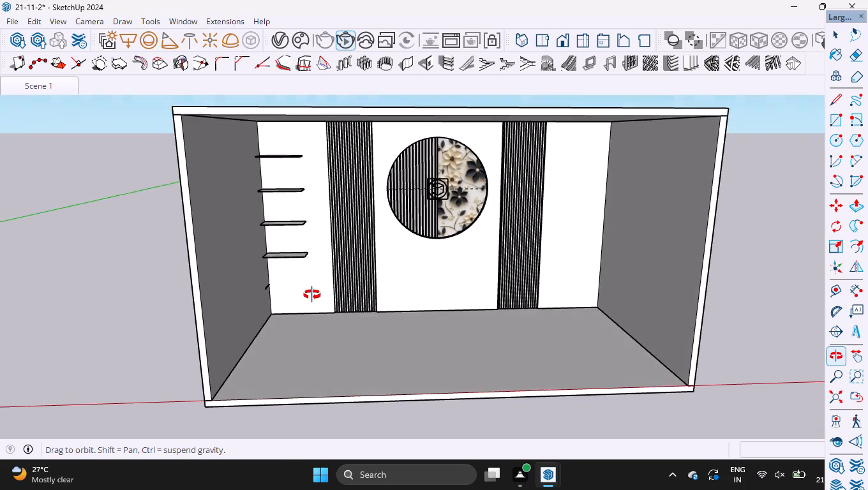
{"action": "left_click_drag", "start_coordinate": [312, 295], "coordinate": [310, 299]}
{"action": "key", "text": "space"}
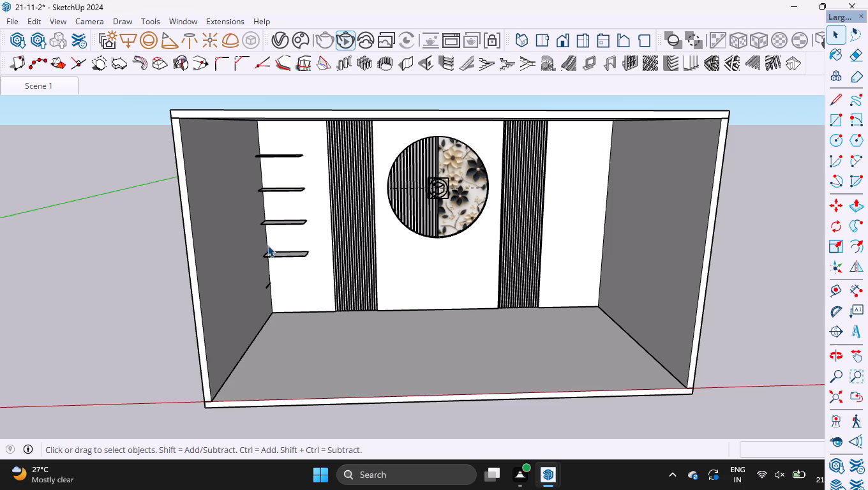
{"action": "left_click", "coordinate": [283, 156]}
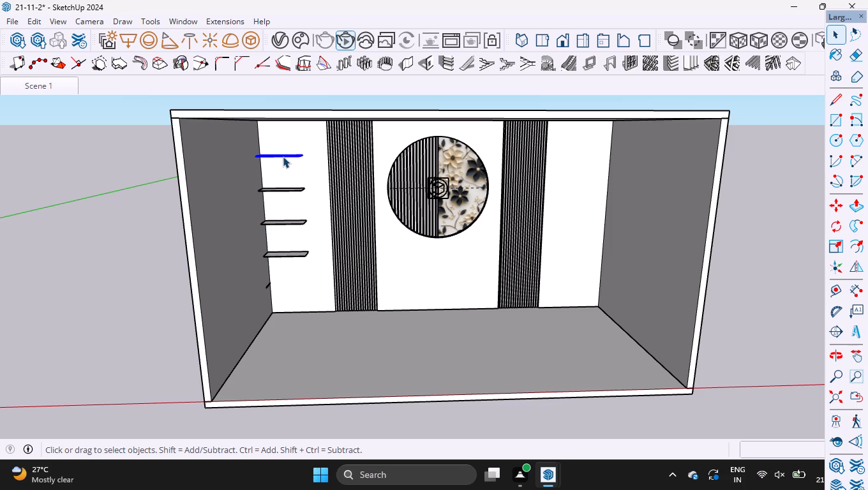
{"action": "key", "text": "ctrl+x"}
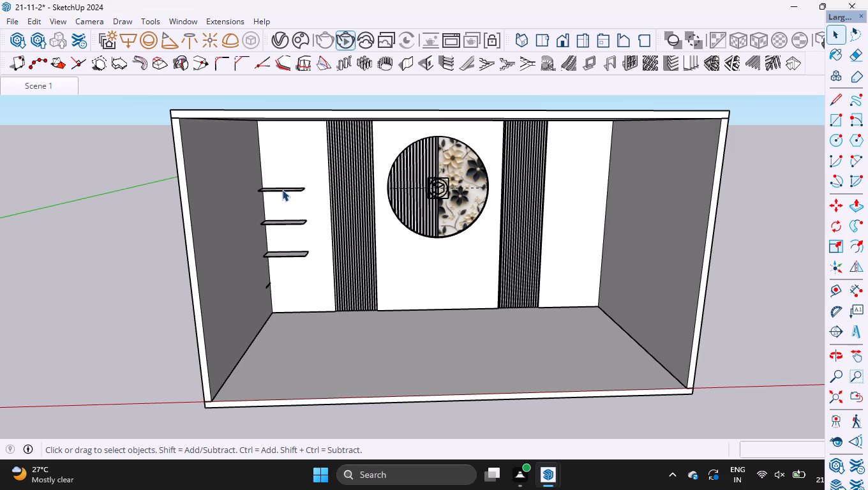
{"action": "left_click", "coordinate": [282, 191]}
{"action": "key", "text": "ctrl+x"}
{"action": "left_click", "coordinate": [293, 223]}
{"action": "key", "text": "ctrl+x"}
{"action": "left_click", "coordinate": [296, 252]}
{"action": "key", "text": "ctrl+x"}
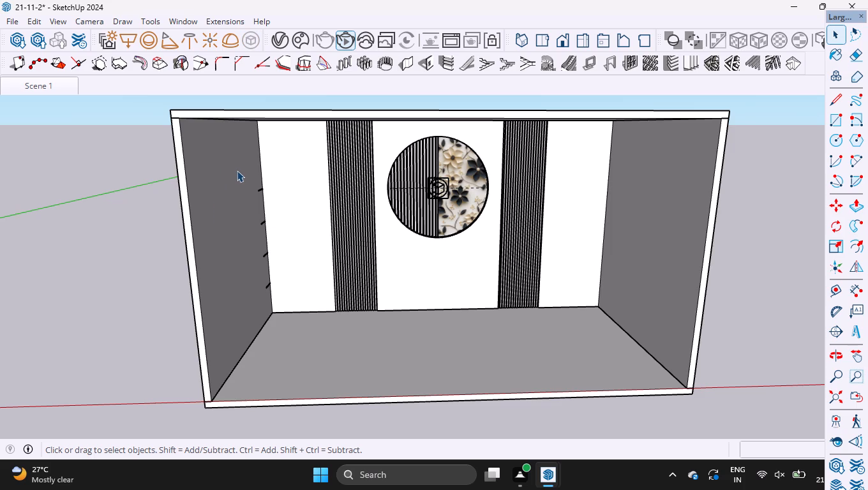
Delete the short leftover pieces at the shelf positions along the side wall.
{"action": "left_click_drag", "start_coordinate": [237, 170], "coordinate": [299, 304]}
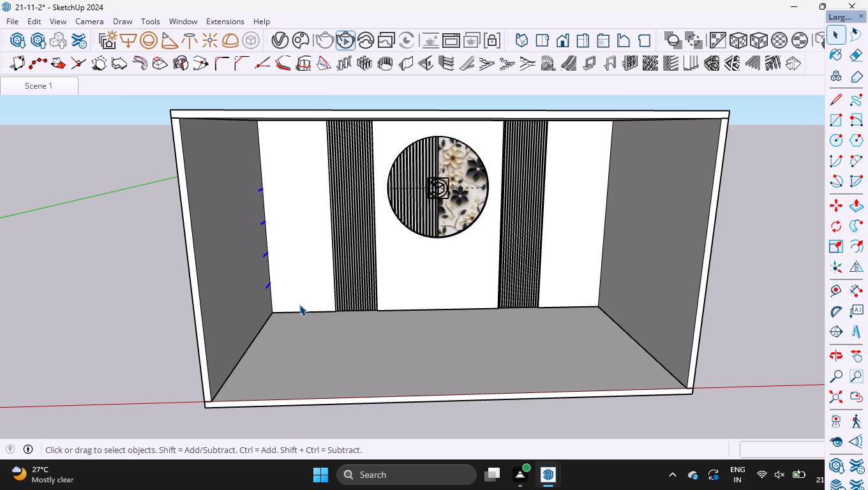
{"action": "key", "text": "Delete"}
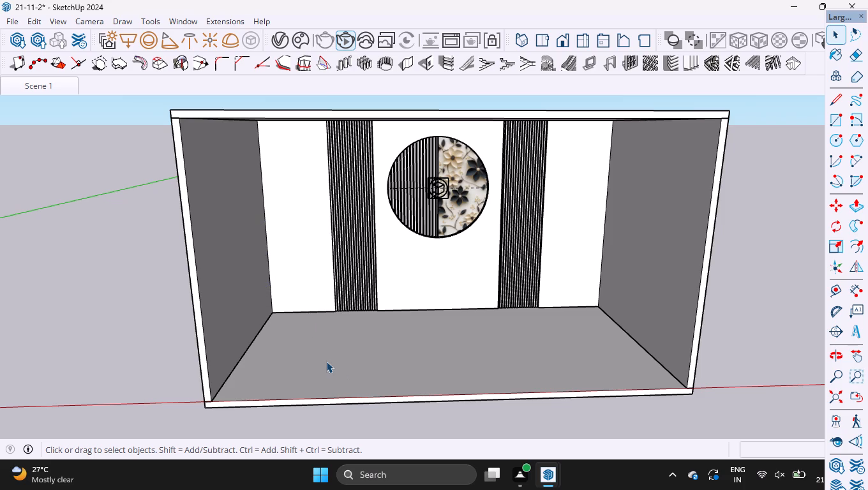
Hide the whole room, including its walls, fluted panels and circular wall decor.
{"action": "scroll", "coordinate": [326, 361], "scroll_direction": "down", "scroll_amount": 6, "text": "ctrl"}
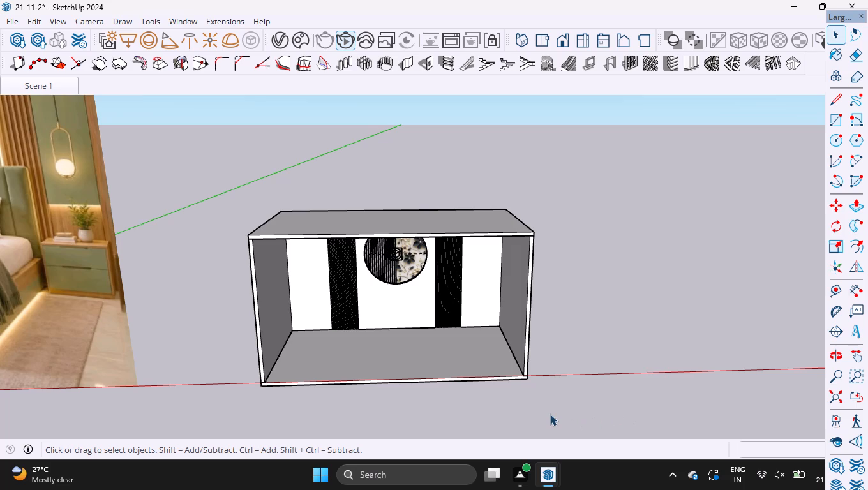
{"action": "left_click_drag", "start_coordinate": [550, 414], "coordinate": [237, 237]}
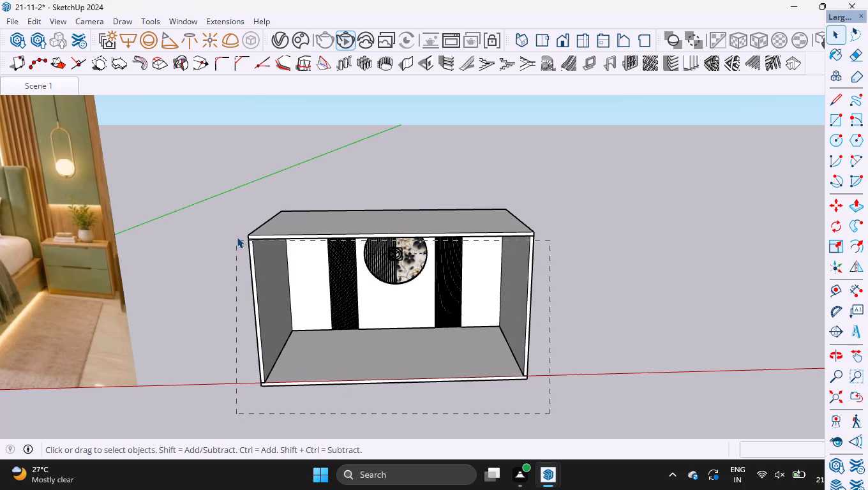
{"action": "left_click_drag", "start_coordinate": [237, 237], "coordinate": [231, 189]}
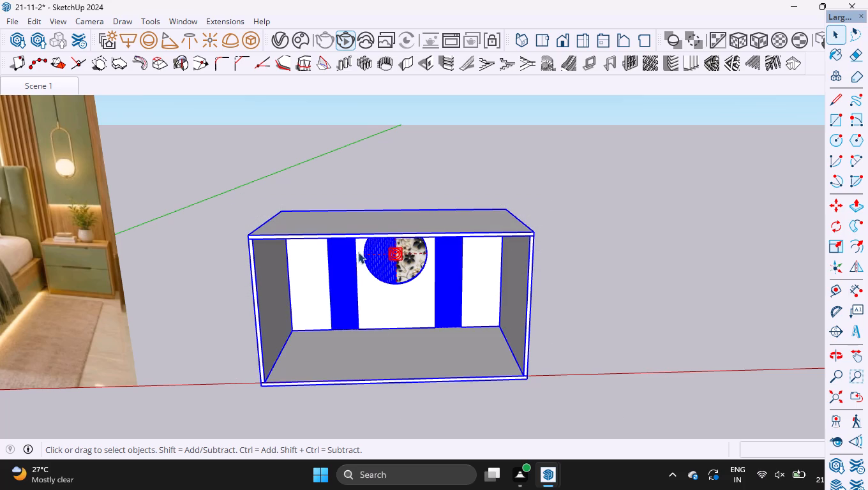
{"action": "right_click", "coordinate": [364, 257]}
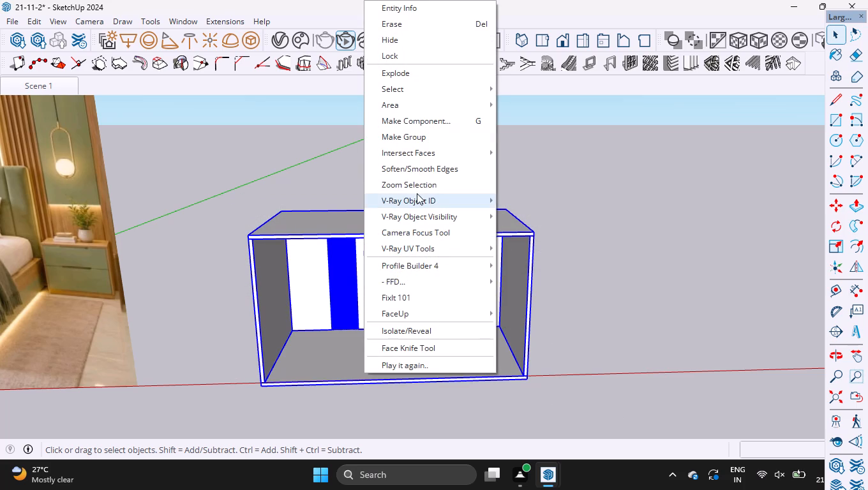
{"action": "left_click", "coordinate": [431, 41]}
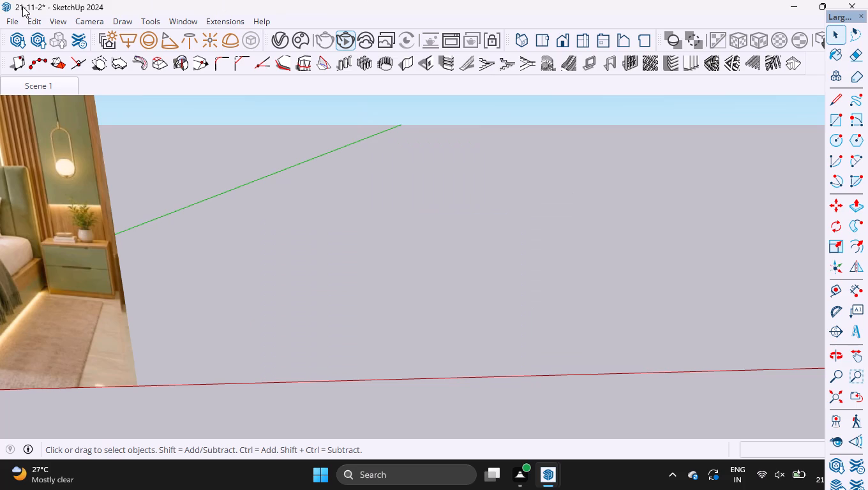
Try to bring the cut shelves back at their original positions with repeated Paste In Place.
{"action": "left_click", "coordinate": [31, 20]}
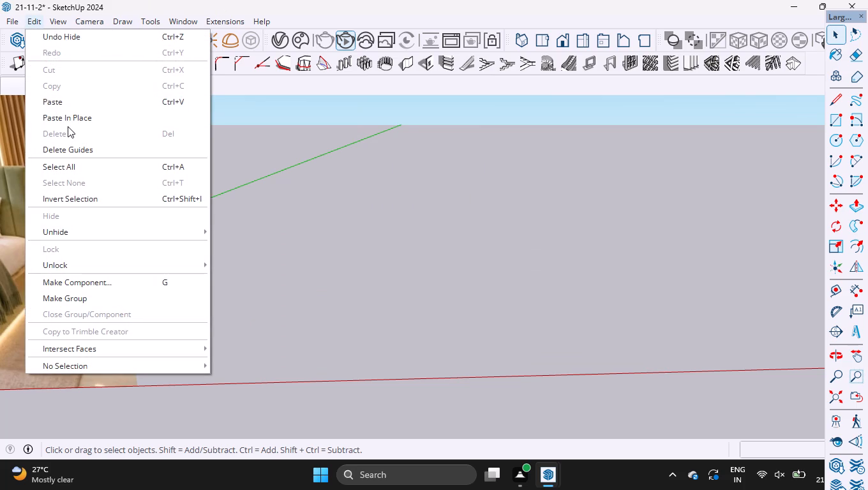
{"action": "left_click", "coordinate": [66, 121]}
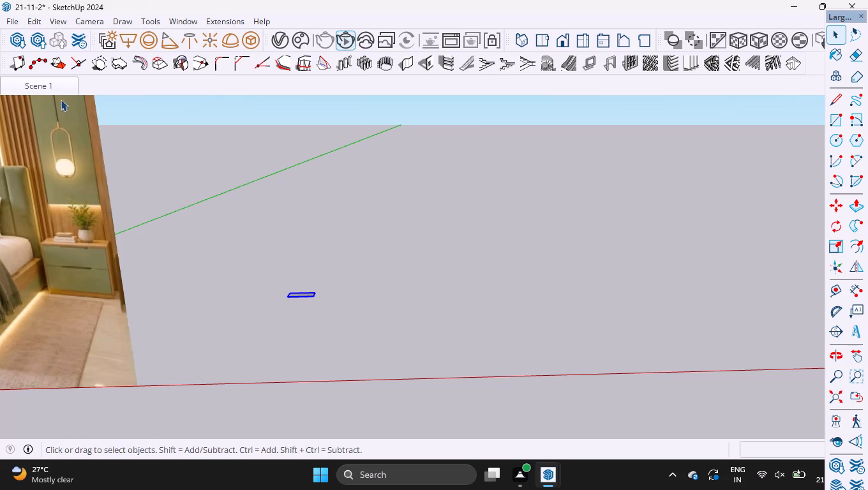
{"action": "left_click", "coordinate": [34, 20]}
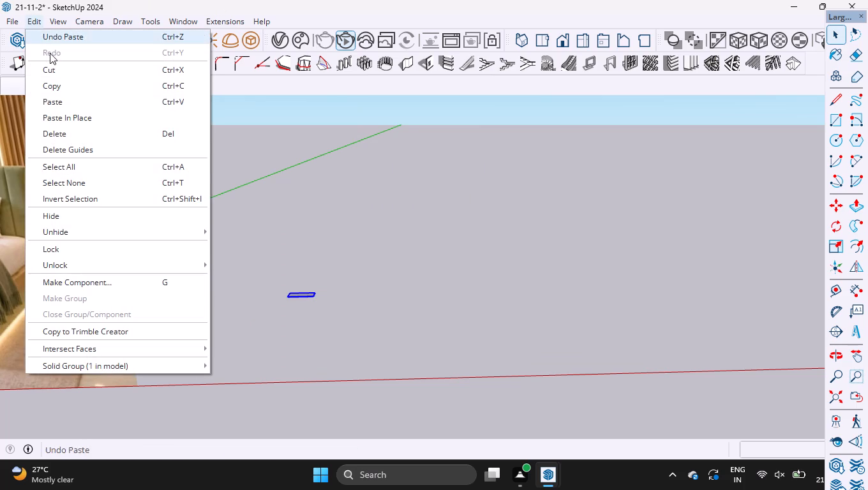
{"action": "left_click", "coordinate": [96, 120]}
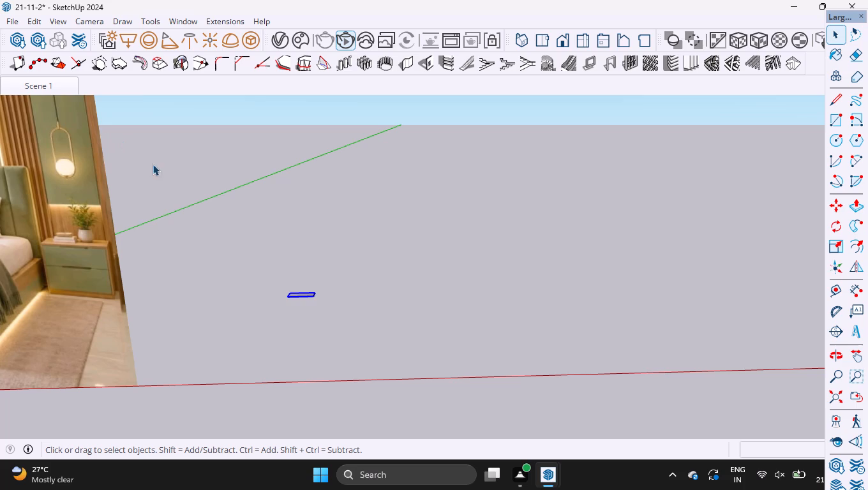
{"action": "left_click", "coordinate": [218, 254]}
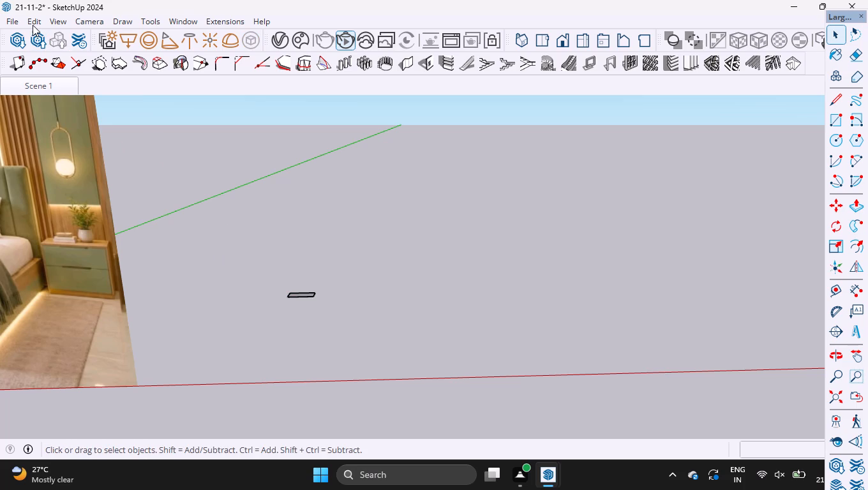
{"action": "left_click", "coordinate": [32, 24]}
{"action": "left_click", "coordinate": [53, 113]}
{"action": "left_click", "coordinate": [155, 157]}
Undo the pastes, the hiding, the deletion and the cuts back to the complete shelving column in the room corner.
{"action": "key", "text": "ctrl+z"}
{"action": "key", "text": "ctrl+z"}
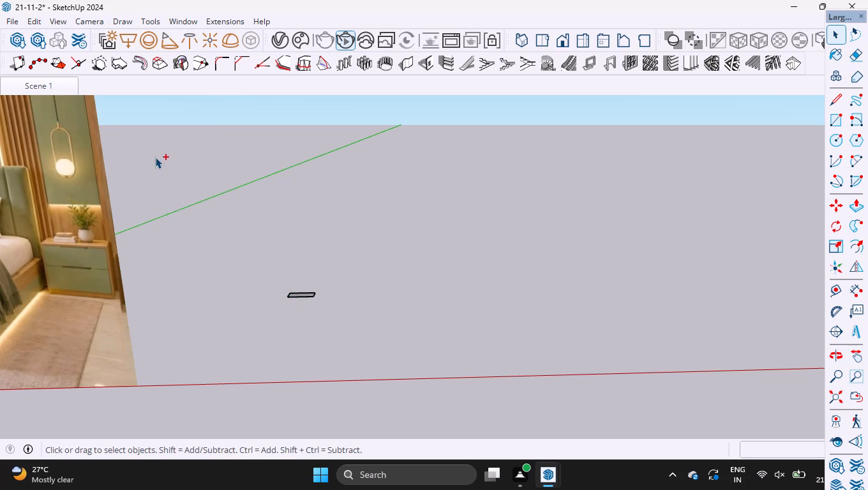
{"action": "key", "text": "ctrl+z"}
{"action": "key", "text": "ctrl+z"}
{"action": "key", "text": "ctrl+z"}
{"action": "key", "text": "ctrl+z"}
{"action": "key", "text": "ctrl+z"}
{"action": "key", "text": "ctrl+z"}
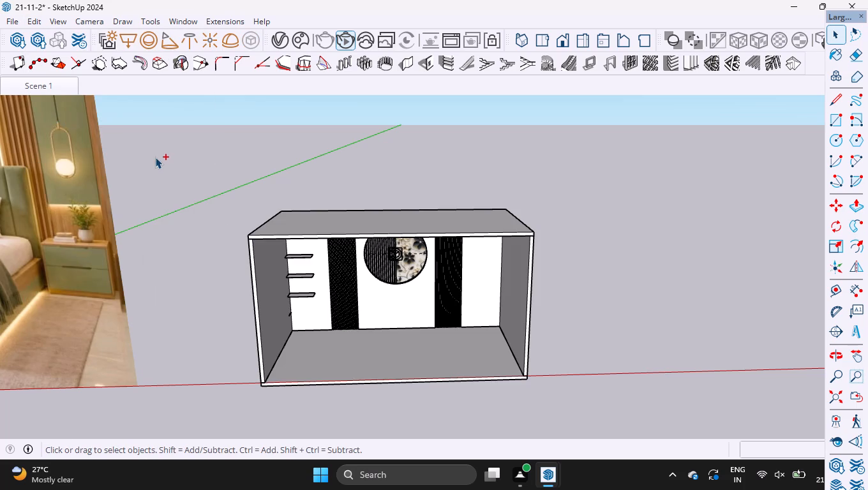
{"action": "key", "text": "ctrl+z"}
{"action": "key", "text": "ctrl+z"}
{"action": "key", "text": "ctrl+z"}
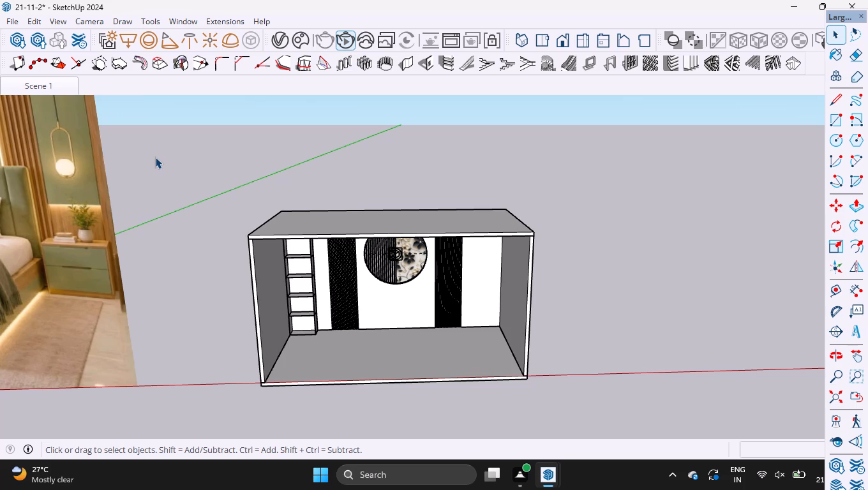
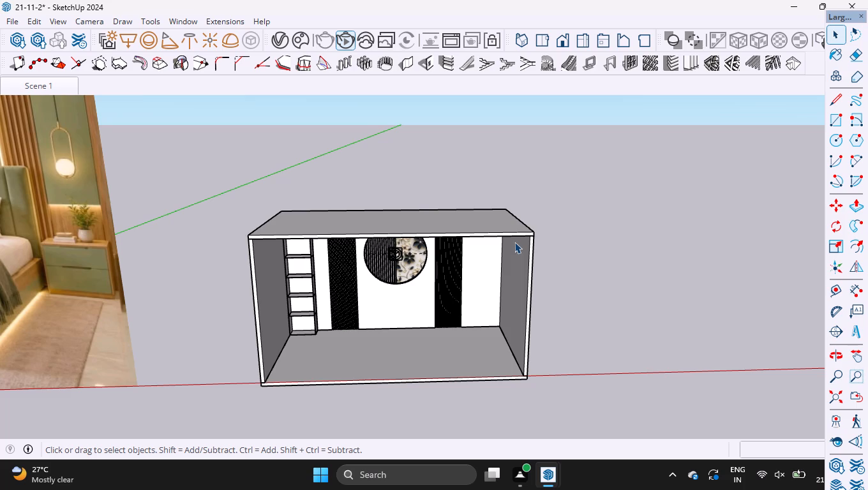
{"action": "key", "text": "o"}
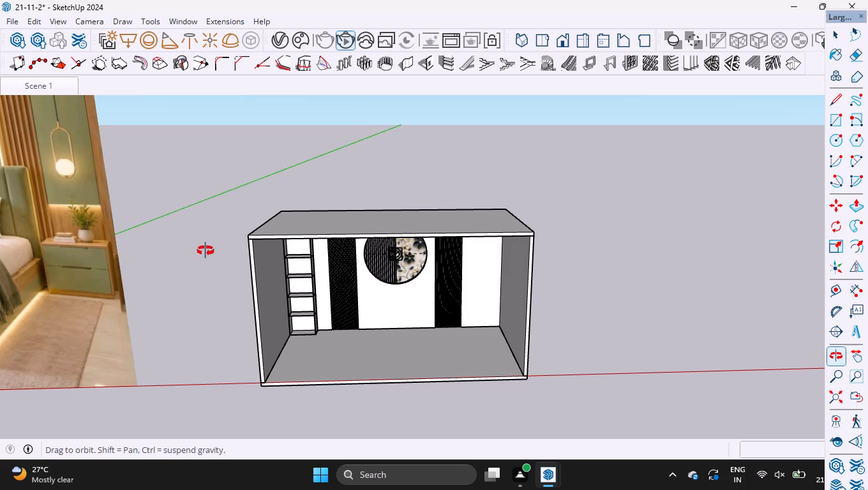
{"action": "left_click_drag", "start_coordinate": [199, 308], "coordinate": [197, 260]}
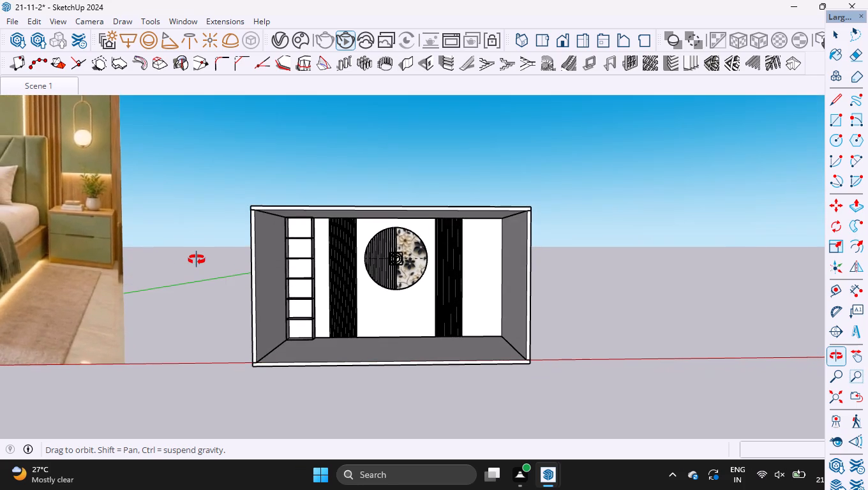
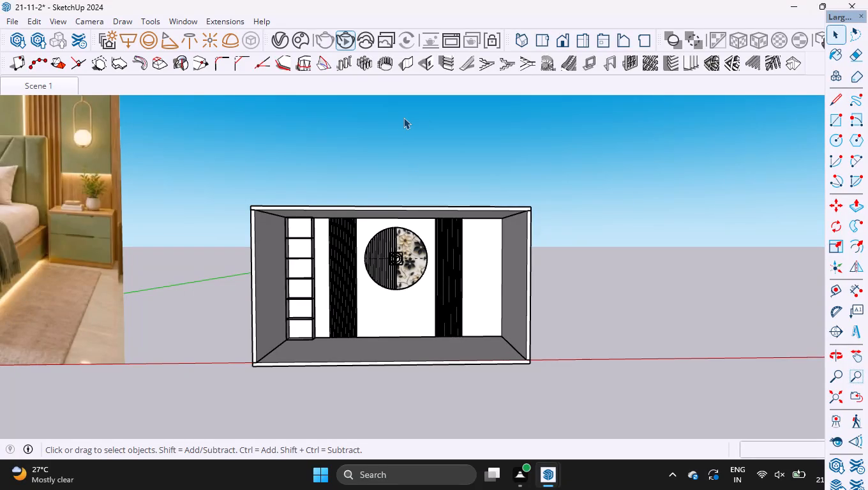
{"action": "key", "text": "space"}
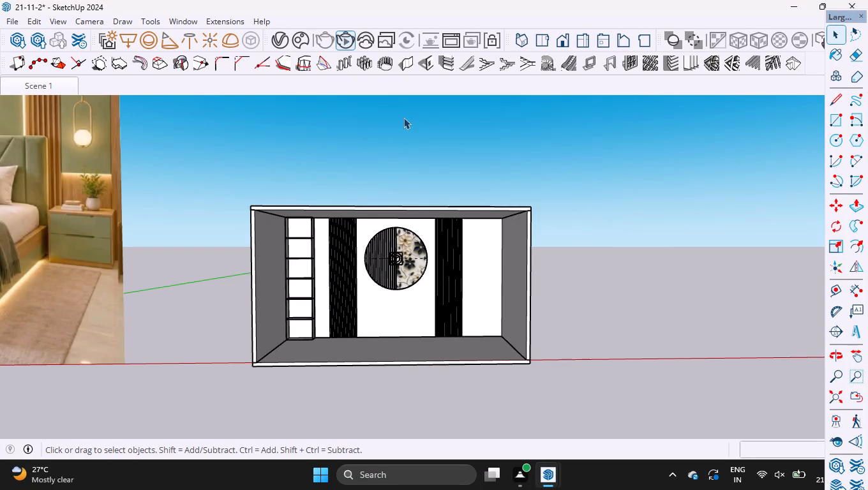
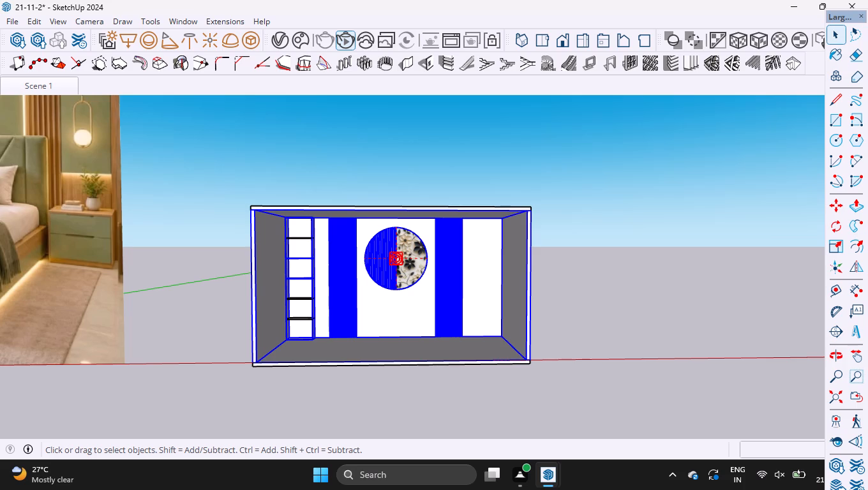
Deselect the room, its corner shelving column and the back-wall panels.
{"action": "left_click_drag", "start_coordinate": [535, 168], "coordinate": [510, 66]}
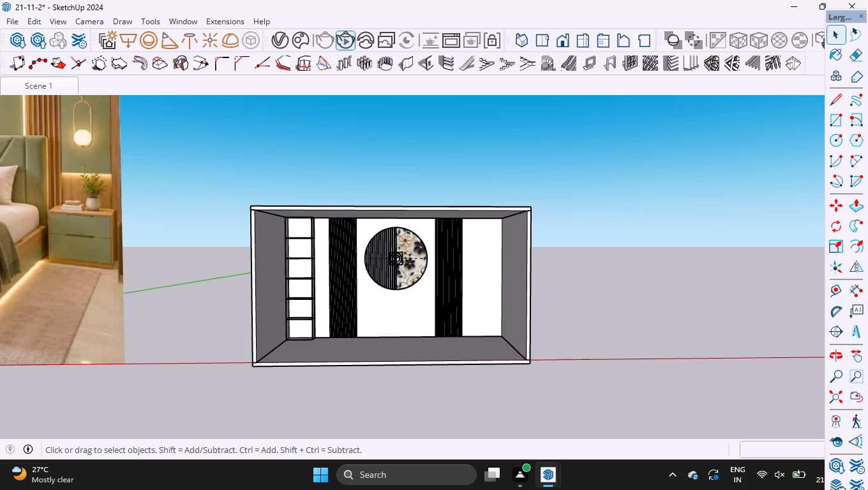
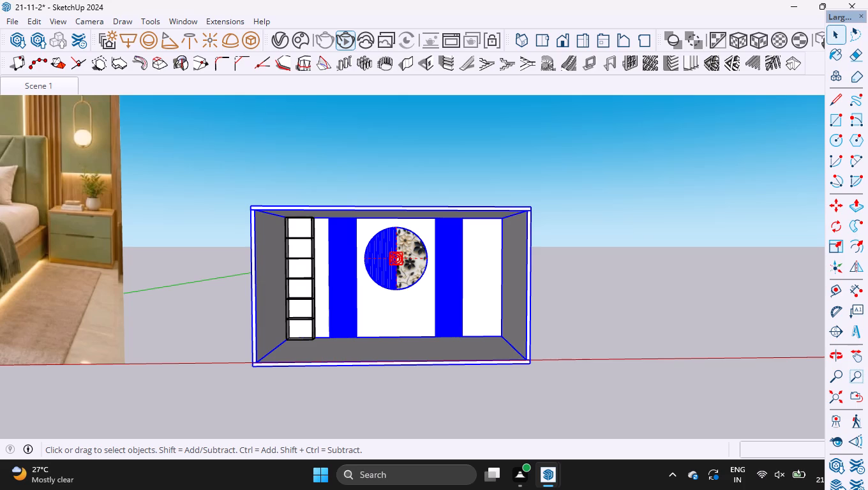
Deselect the room, the two vertical back-wall panels and the round wall feature.
{"action": "left_click_drag", "start_coordinate": [481, 132], "coordinate": [327, 122]}
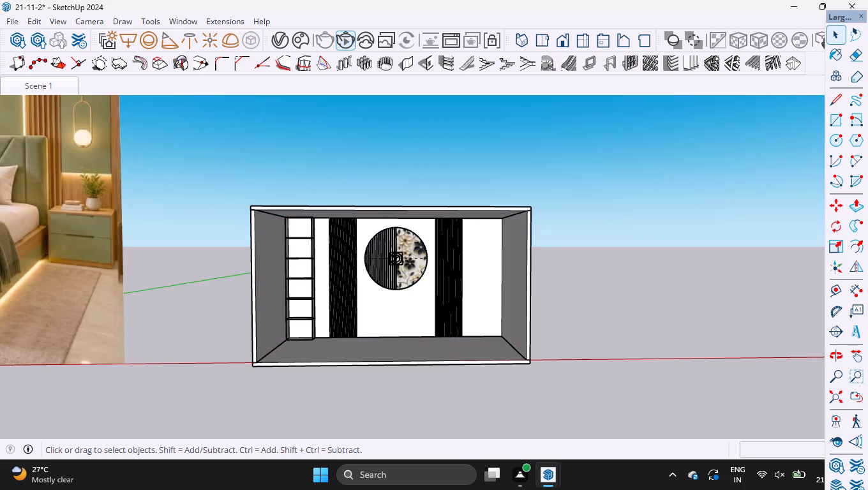
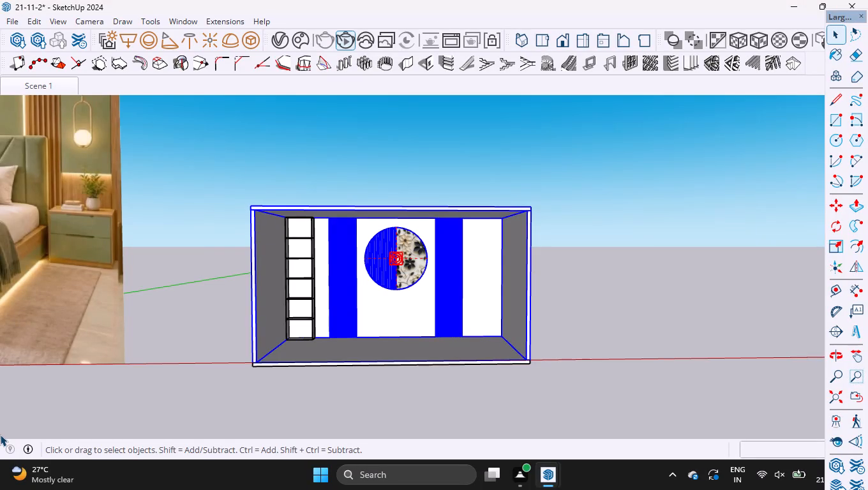
Isolate the corner shelving column so that the rest of the room is hidden.
{"action": "left_click", "coordinate": [206, 193]}
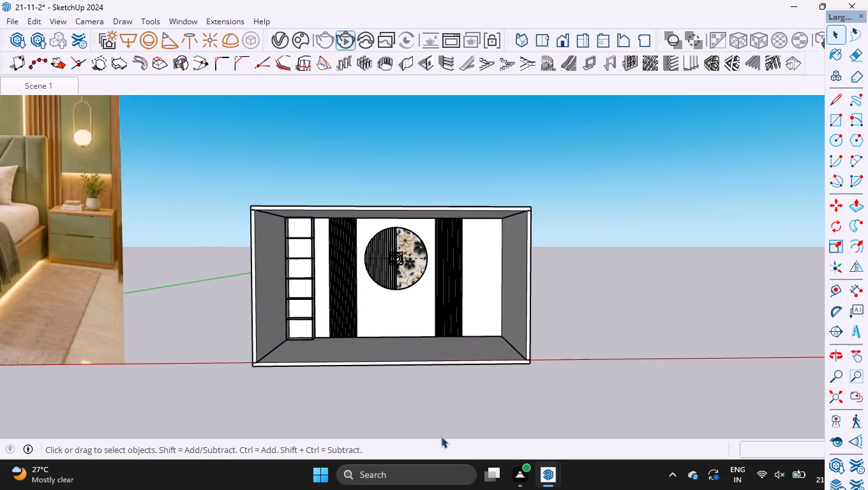
{"action": "middle_click_drag", "start_coordinate": [523, 486], "coordinate": [550, 316]}
{"action": "middle_click_drag", "start_coordinate": [313, 344], "coordinate": [396, 302]}
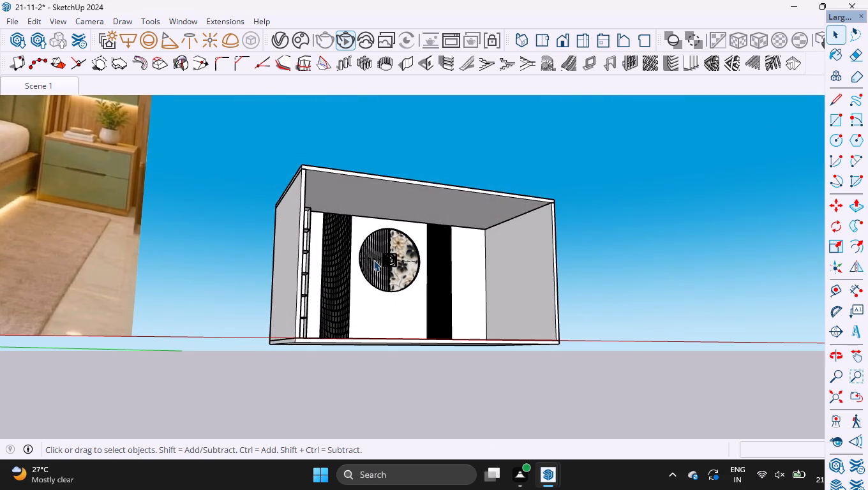
{"action": "middle_click_drag", "start_coordinate": [380, 262], "coordinate": [264, 299]}
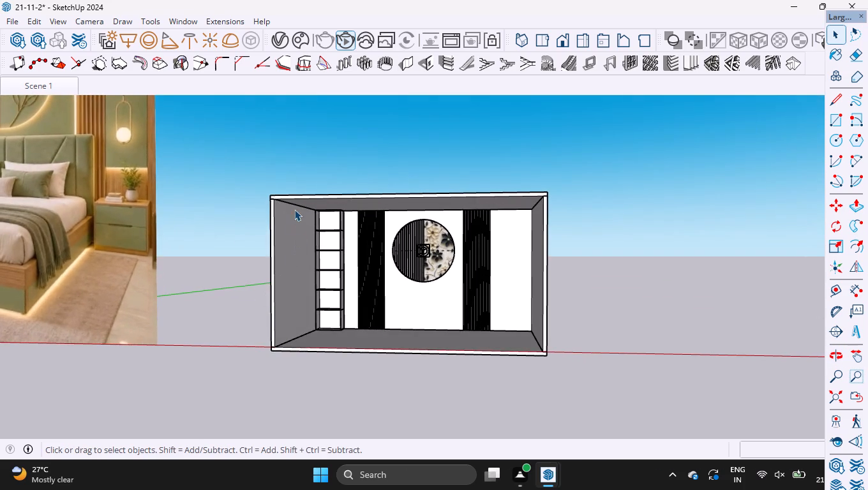
{"action": "scroll", "coordinate": [297, 210], "scroll_direction": "up", "scroll_amount": 4}
{"action": "left_click_drag", "start_coordinate": [309, 198], "coordinate": [389, 372]}
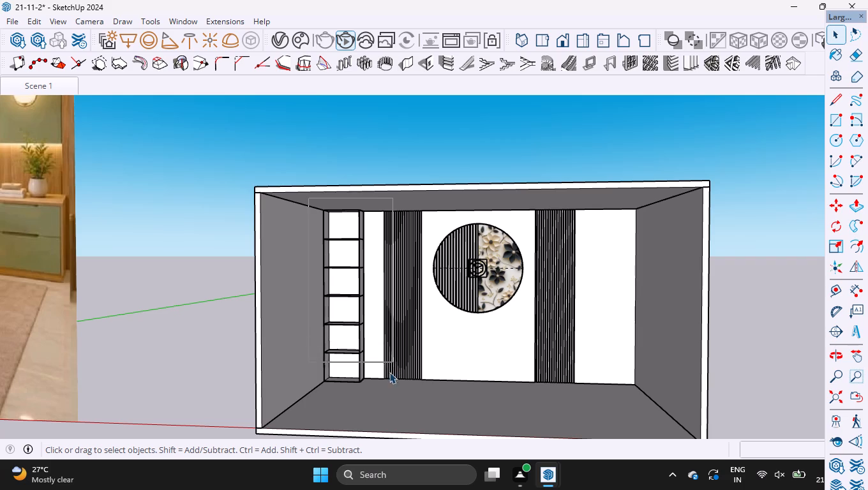
{"action": "left_click_drag", "start_coordinate": [389, 372], "coordinate": [383, 388]}
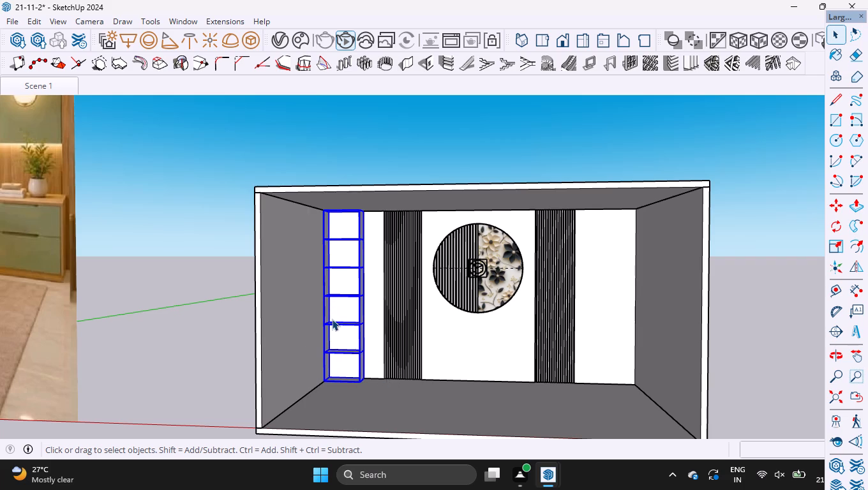
{"action": "right_click", "coordinate": [330, 322]}
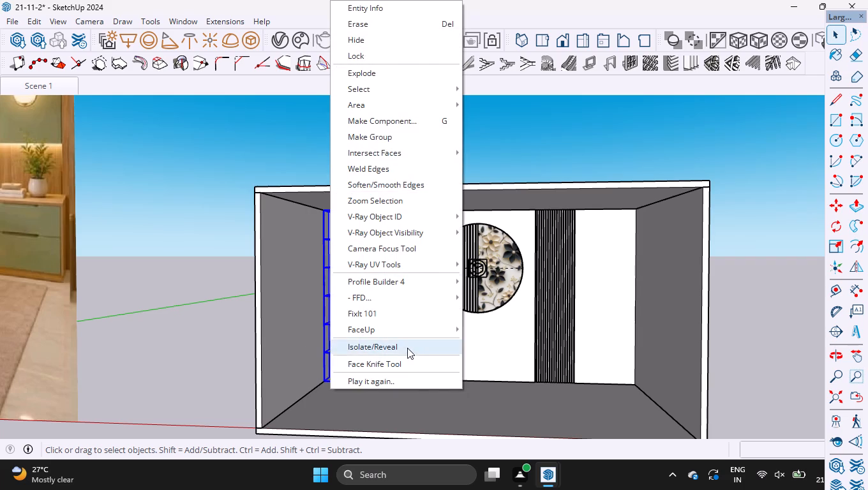
{"action": "left_click", "coordinate": [407, 348]}
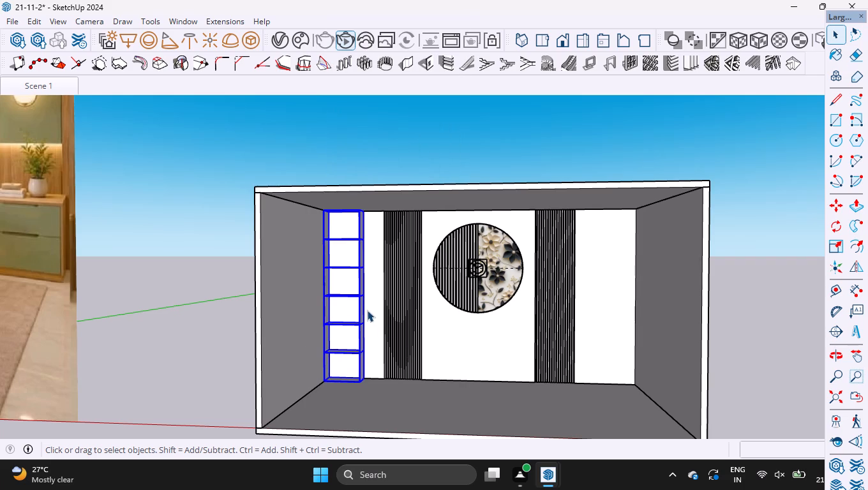
{"action": "scroll", "coordinate": [334, 364], "scroll_direction": "up", "scroll_amount": 2}
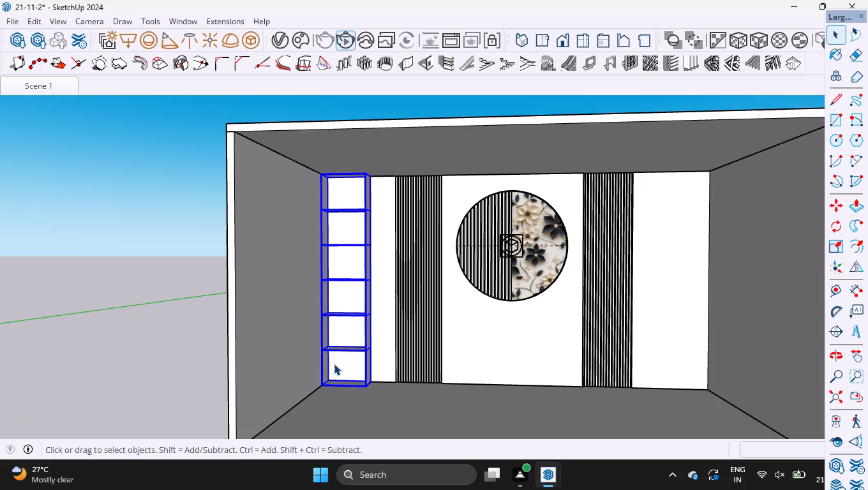
{"action": "scroll", "coordinate": [336, 369], "scroll_direction": "up", "scroll_amount": 15}
{"action": "right_click", "coordinate": [306, 359]}
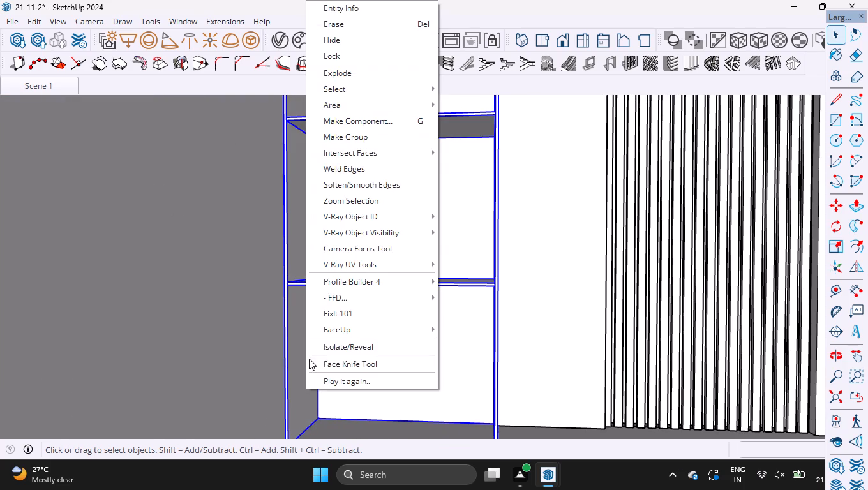
{"action": "left_click", "coordinate": [338, 350]}
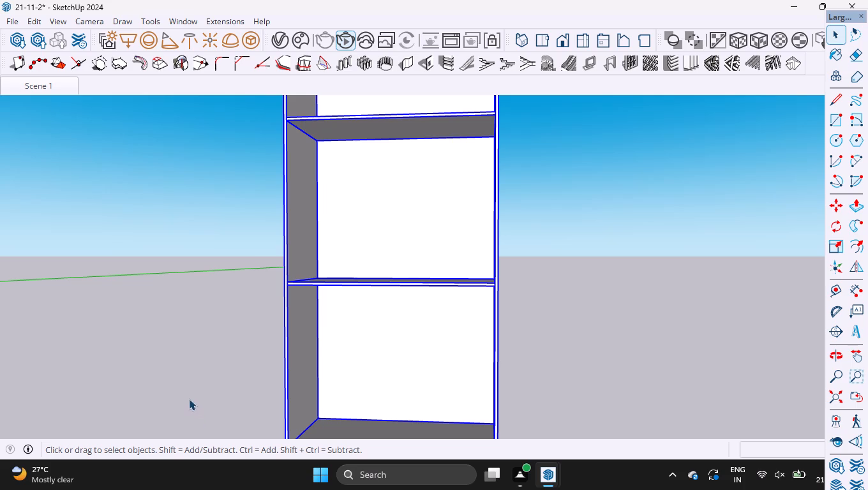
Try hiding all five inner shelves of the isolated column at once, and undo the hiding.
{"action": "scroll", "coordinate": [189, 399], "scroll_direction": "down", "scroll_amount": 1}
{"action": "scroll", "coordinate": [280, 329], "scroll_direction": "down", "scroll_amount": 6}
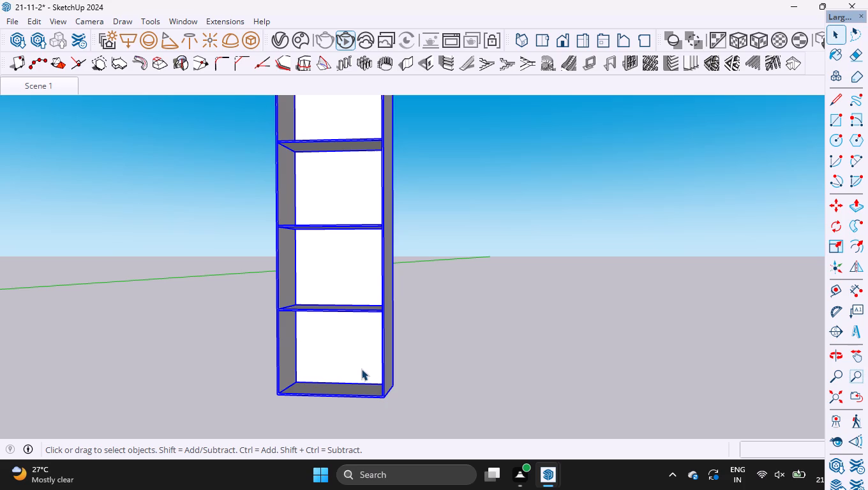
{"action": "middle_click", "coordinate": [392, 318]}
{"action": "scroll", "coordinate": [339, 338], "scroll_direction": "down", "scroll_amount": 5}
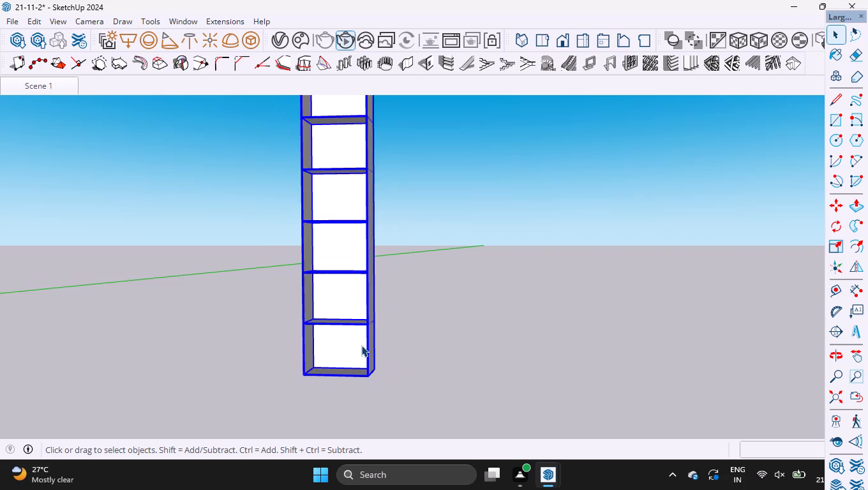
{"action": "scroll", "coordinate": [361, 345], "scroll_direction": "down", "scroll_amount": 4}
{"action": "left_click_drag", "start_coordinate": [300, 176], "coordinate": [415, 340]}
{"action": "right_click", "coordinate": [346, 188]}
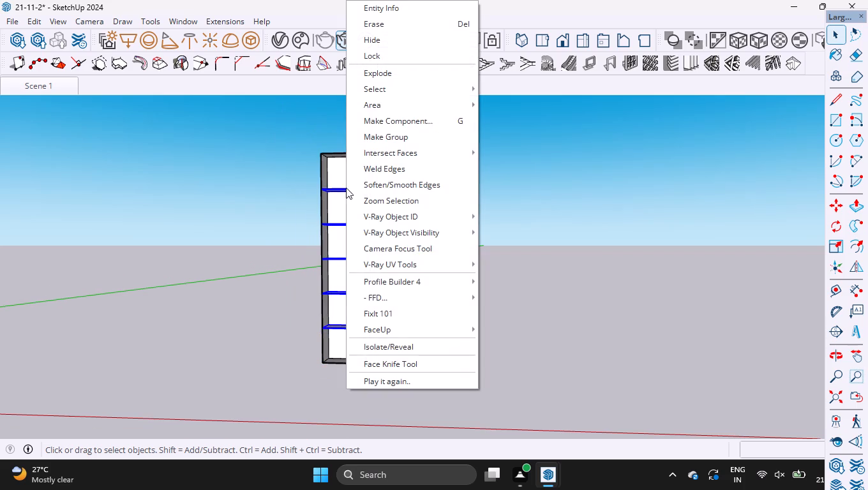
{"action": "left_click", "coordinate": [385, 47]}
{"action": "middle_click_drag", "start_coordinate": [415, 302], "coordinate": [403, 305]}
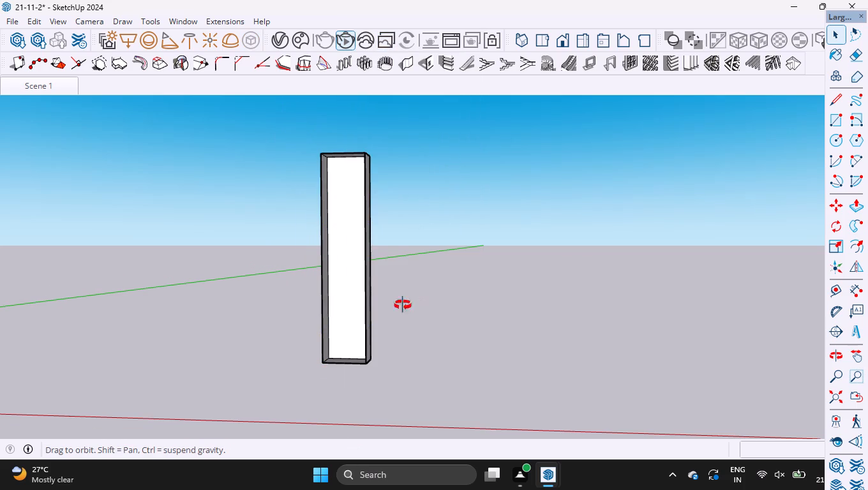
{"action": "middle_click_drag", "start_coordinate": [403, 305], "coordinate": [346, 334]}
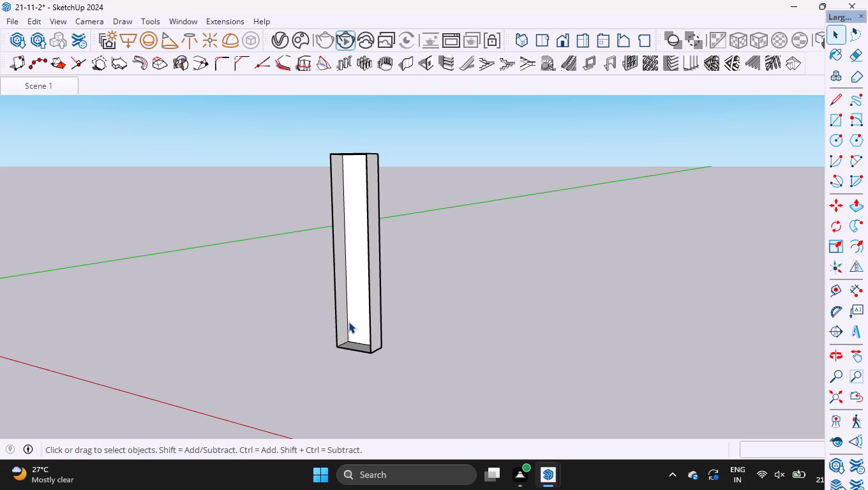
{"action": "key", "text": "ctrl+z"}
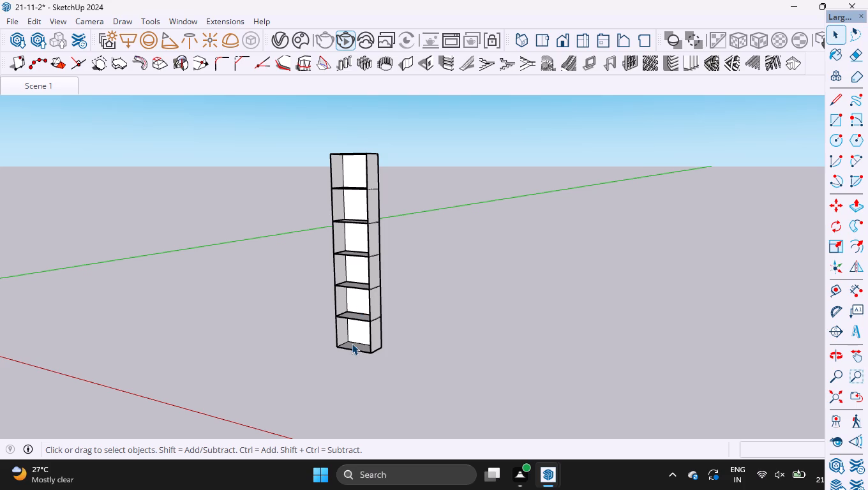
Hide the two lowest inner shelves of the column individually, starting with the bottom one.
{"action": "left_click", "coordinate": [354, 316]}
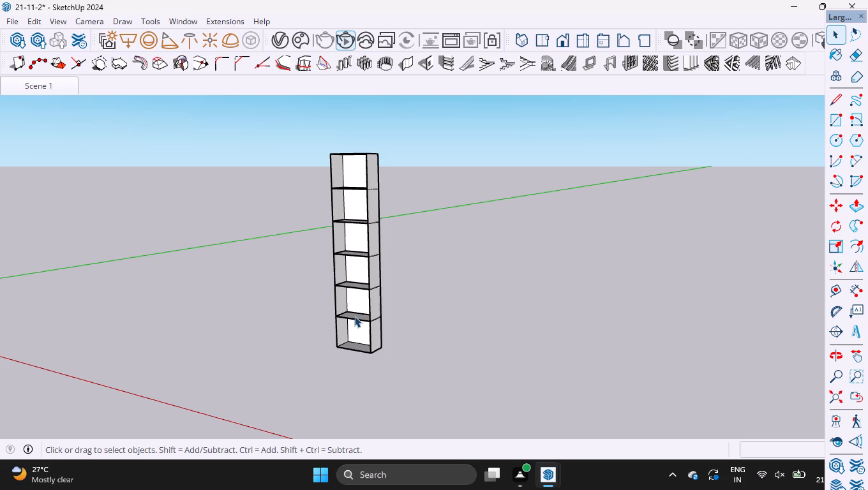
{"action": "right_click", "coordinate": [354, 316]}
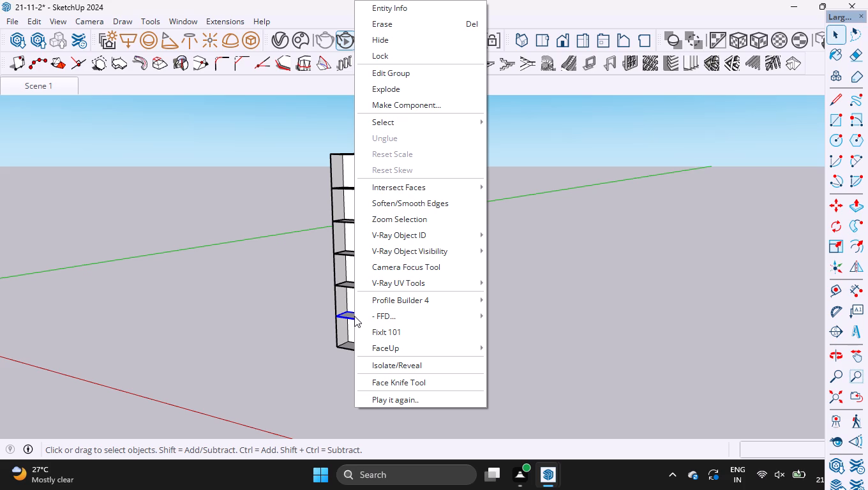
{"action": "left_click", "coordinate": [371, 47]}
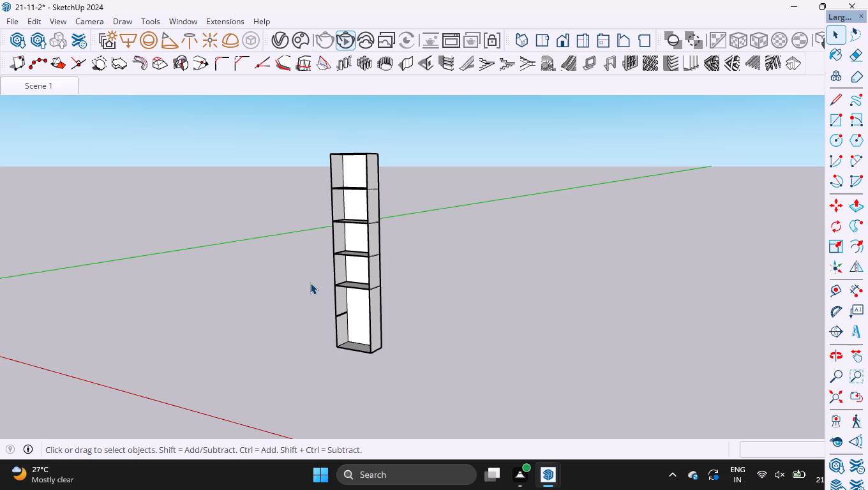
{"action": "left_click", "coordinate": [349, 288]}
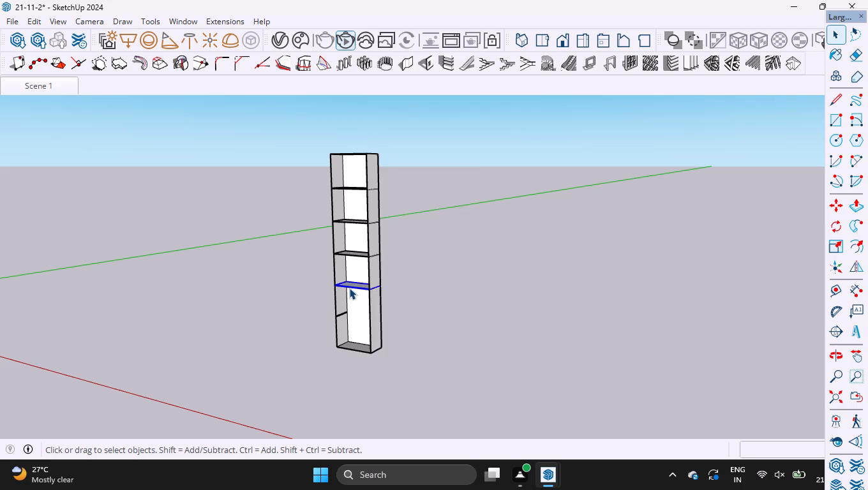
{"action": "right_click", "coordinate": [349, 288]}
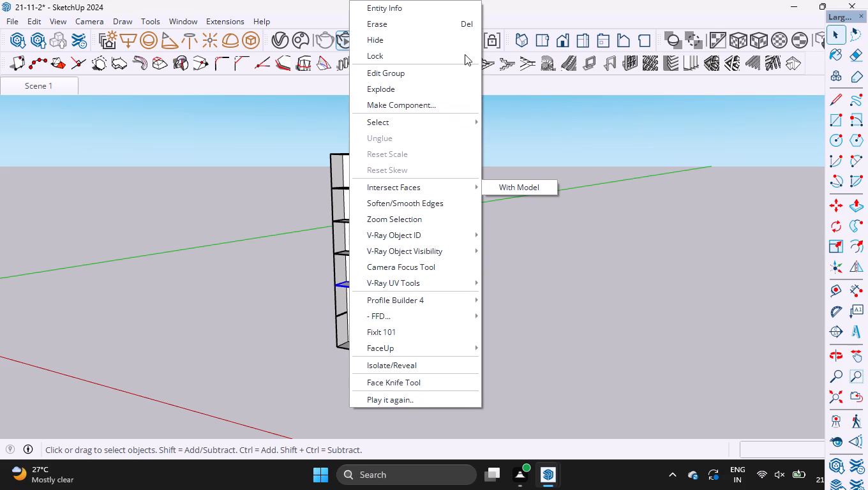
{"action": "left_click", "coordinate": [427, 41]}
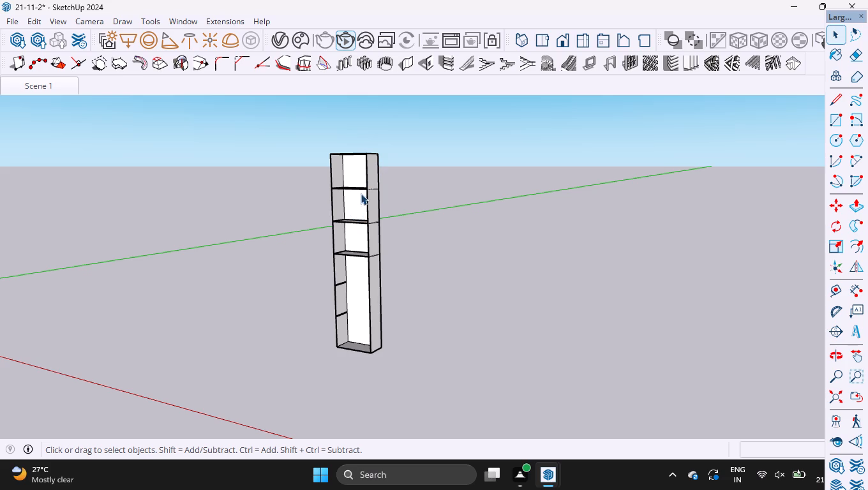
Hide the third and fourth inner shelves from the bottom of the column, one at a time.
{"action": "left_click", "coordinate": [352, 252]}
{"action": "left_click", "coordinate": [352, 252]}
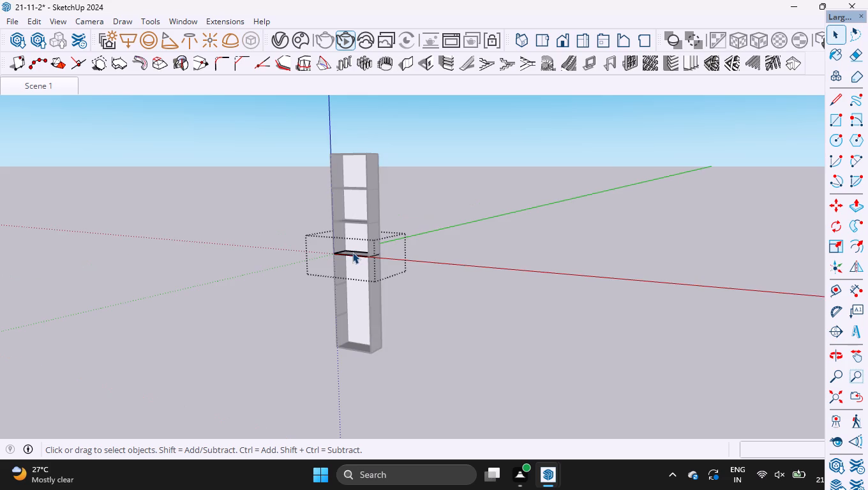
{"action": "left_click", "coordinate": [418, 237]}
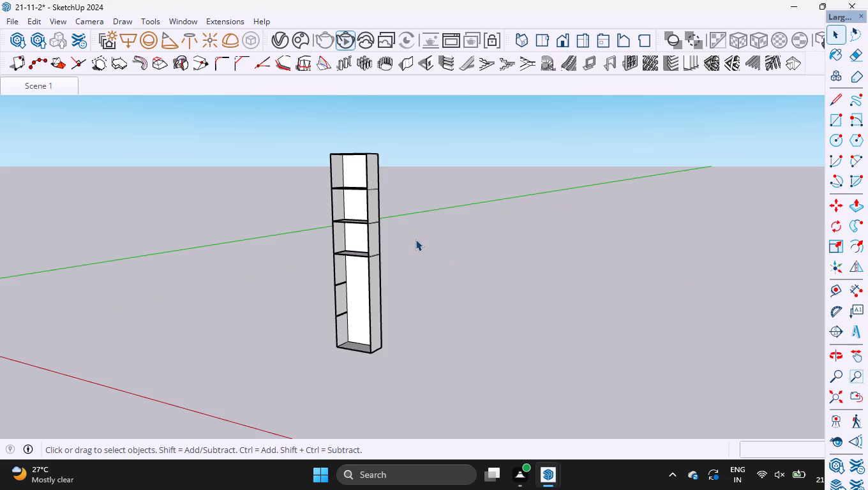
{"action": "left_click", "coordinate": [354, 251]}
{"action": "right_click", "coordinate": [354, 251]}
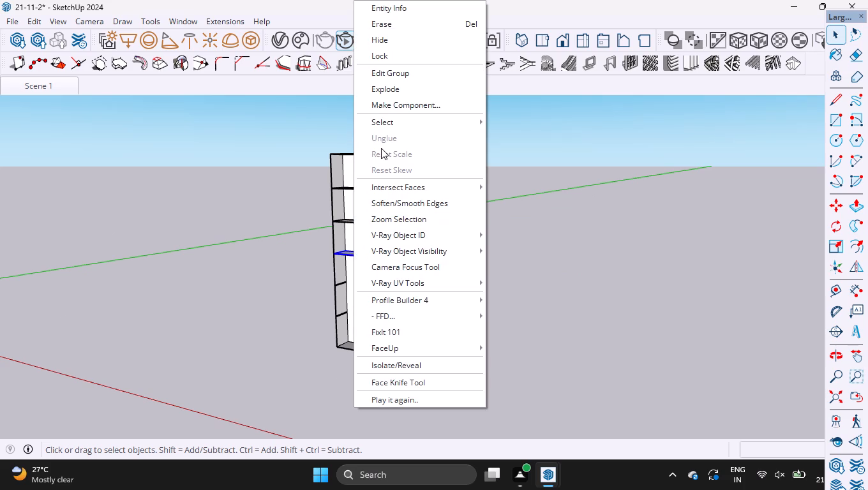
{"action": "left_click", "coordinate": [401, 43]}
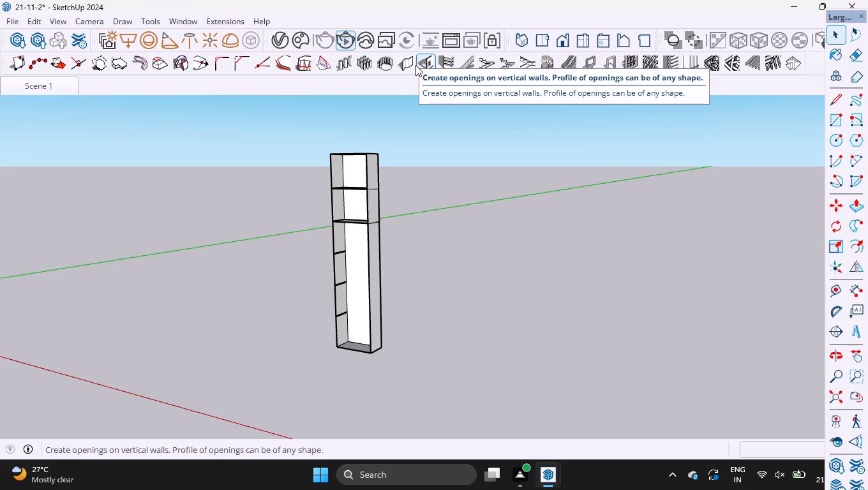
{"action": "left_click_drag", "start_coordinate": [431, 71], "coordinate": [373, 182]}
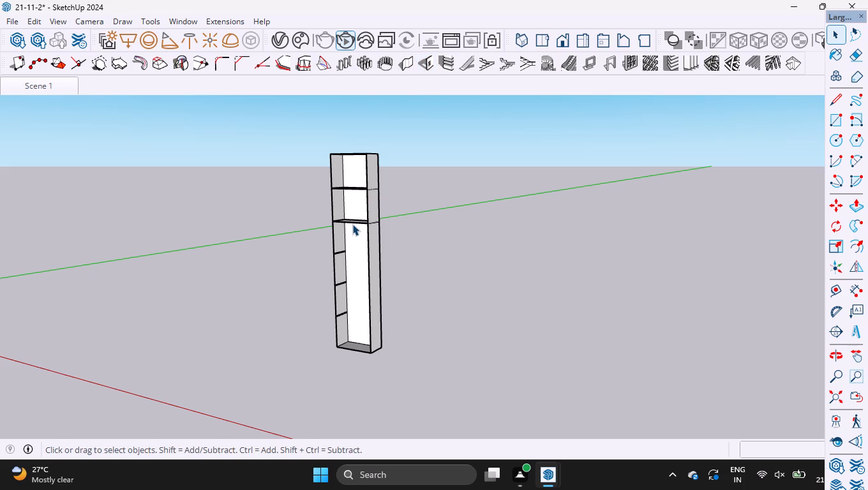
{"action": "left_click", "coordinate": [352, 224]}
{"action": "right_click", "coordinate": [352, 224]}
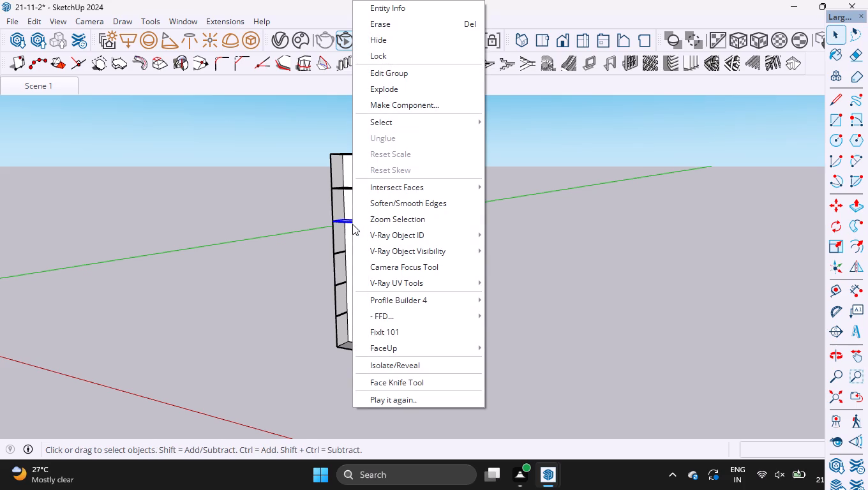
{"action": "left_click", "coordinate": [377, 41]}
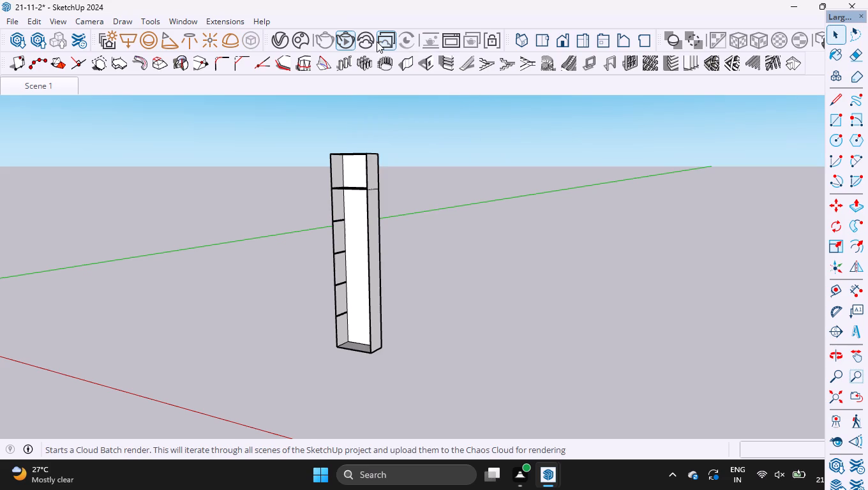
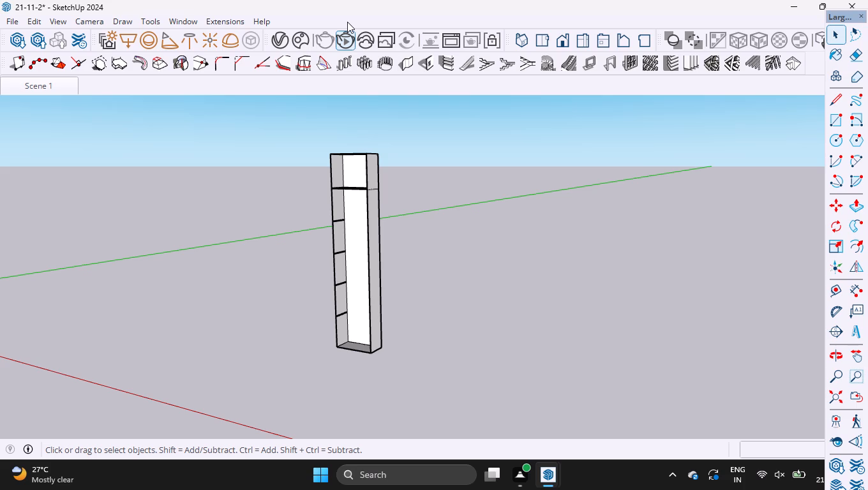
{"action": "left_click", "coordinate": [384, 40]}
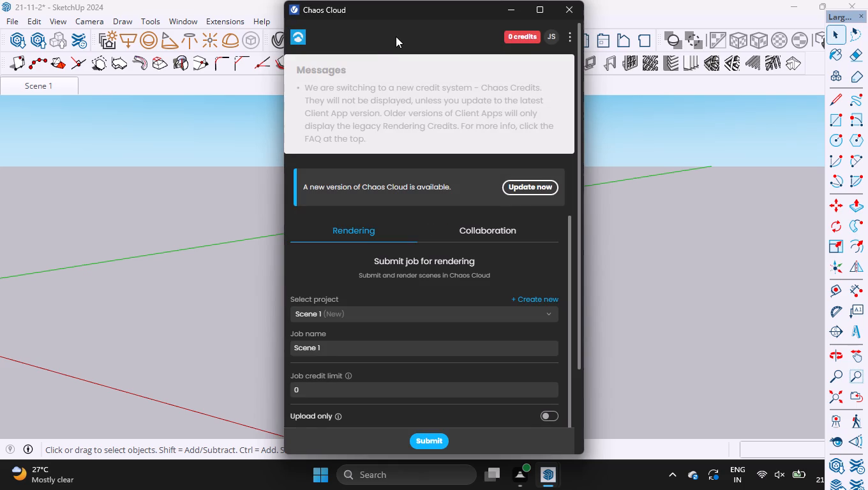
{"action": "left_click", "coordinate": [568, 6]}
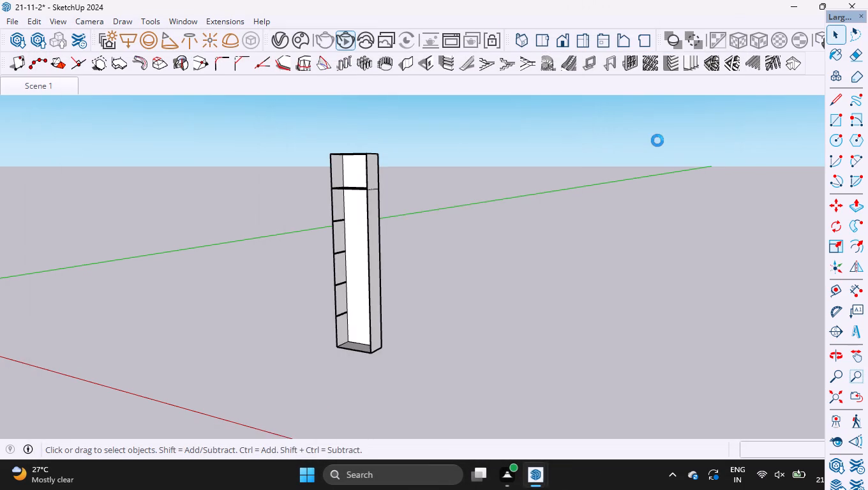
Hide the uppermost remaining inner shelf of the isolated column.
{"action": "scroll", "coordinate": [350, 191], "scroll_direction": "up", "scroll_amount": 19}
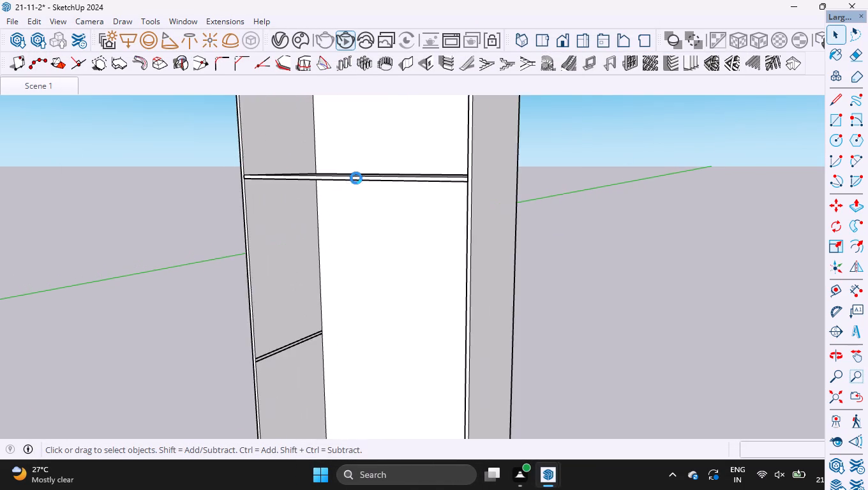
{"action": "scroll", "coordinate": [356, 178], "scroll_direction": "up", "scroll_amount": 3}
{"action": "left_click", "coordinate": [365, 182]}
{"action": "right_click", "coordinate": [366, 180]}
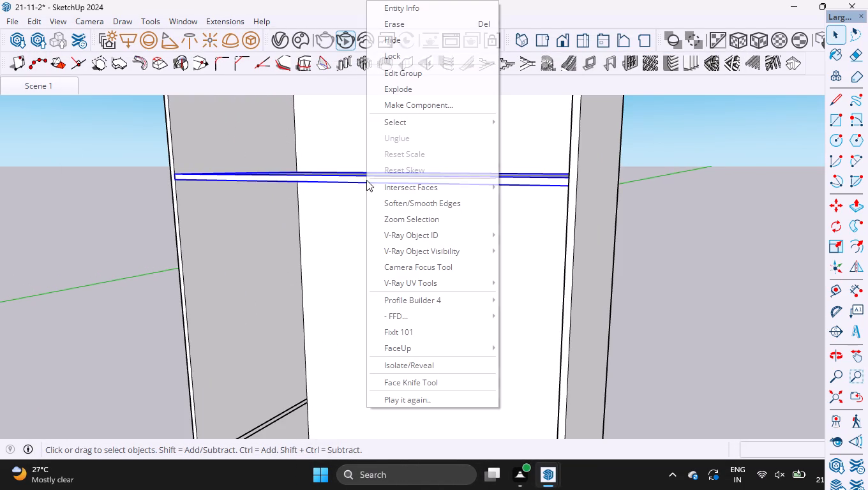
{"action": "left_click", "coordinate": [433, 34]}
Erase the four leftover shelf lines on the inner face of the column's side panel, working from top to bottom.
{"action": "scroll", "coordinate": [401, 78], "scroll_direction": "down", "scroll_amount": 11}
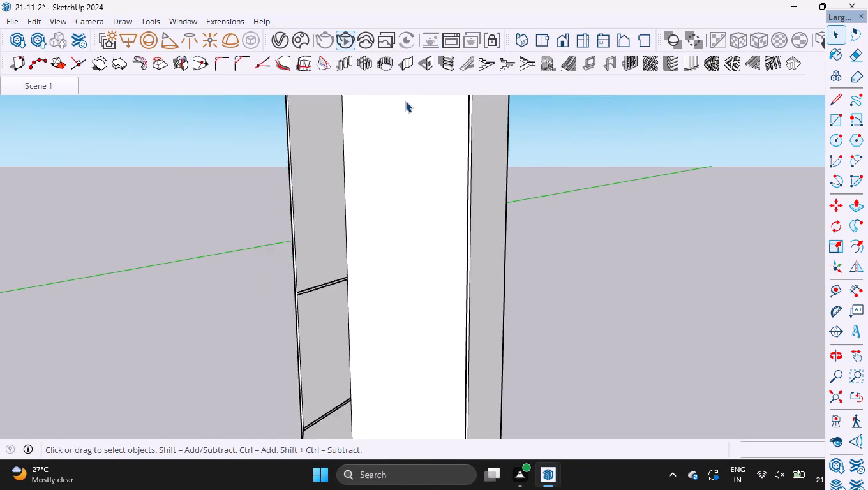
{"action": "scroll", "coordinate": [405, 101], "scroll_direction": "down", "scroll_amount": 15}
{"action": "scroll", "coordinate": [428, 145], "scroll_direction": "up", "scroll_amount": 7}
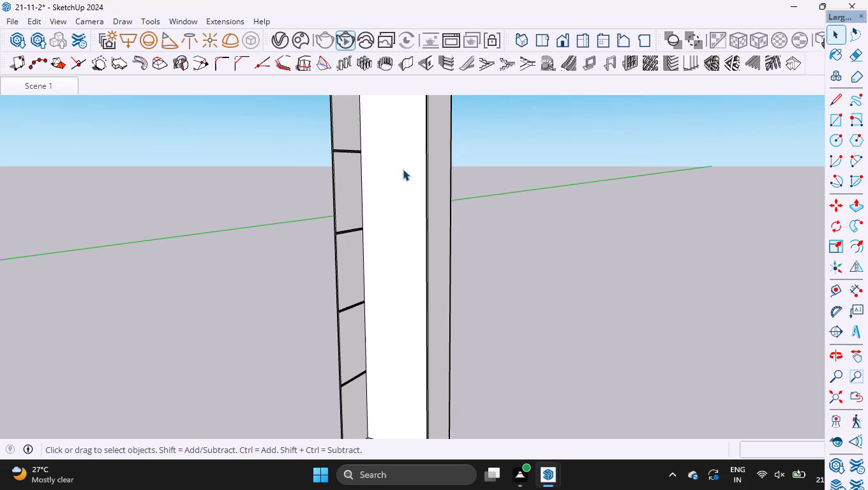
{"action": "key", "text": "e"}
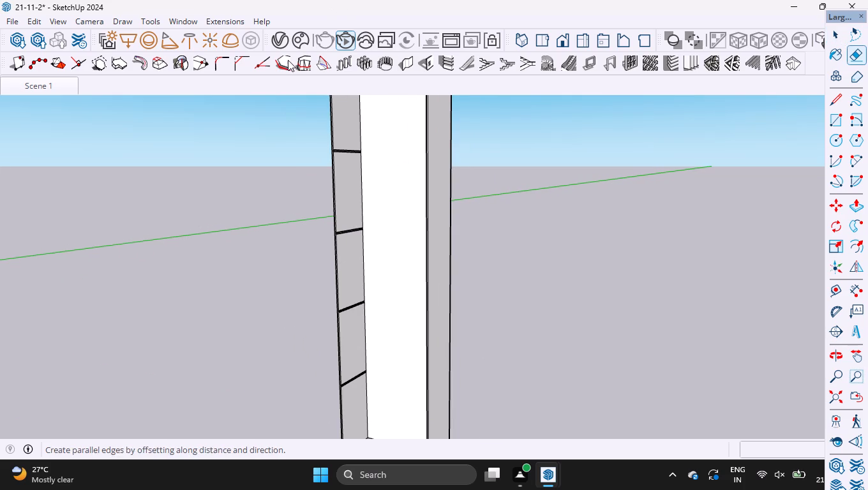
{"action": "left_click_drag", "start_coordinate": [350, 149], "coordinate": [348, 154]}
{"action": "left_click_drag", "start_coordinate": [350, 230], "coordinate": [350, 230]}
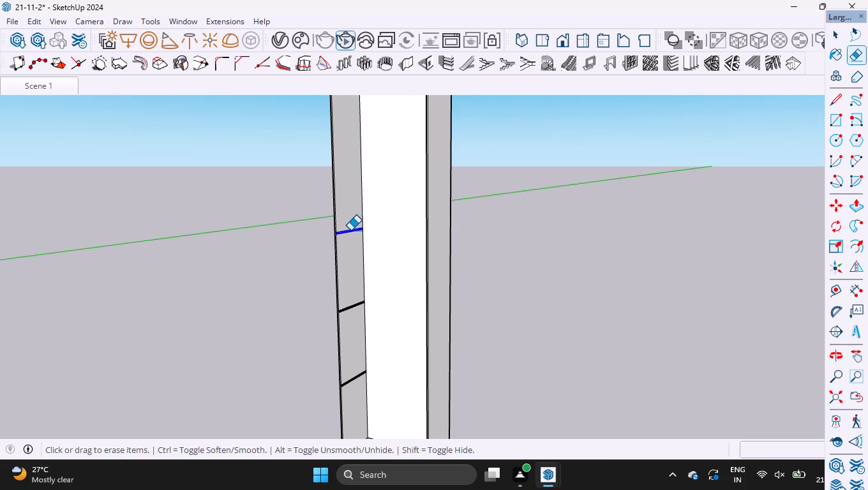
{"action": "left_click_drag", "start_coordinate": [350, 230], "coordinate": [354, 244]}
{"action": "left_click_drag", "start_coordinate": [355, 311], "coordinate": [350, 302]}
{"action": "left_click", "coordinate": [350, 302]}
{"action": "left_click_drag", "start_coordinate": [357, 364], "coordinate": [356, 382]}
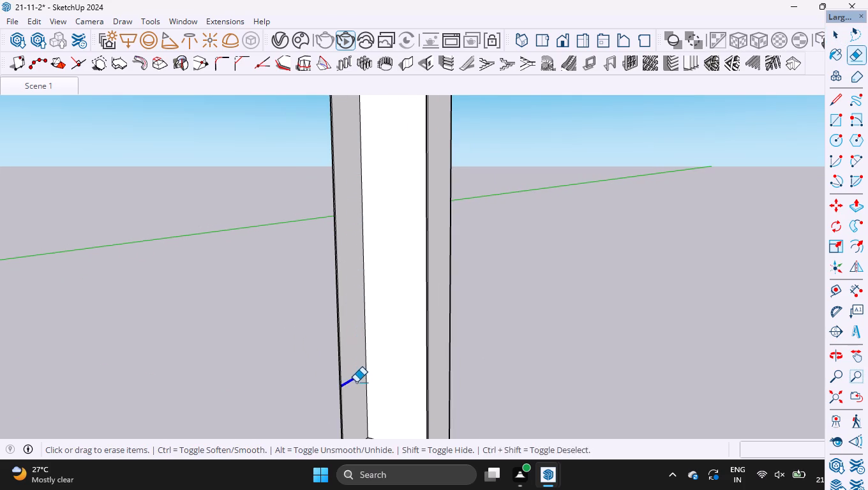
{"action": "left_click_drag", "start_coordinate": [356, 382], "coordinate": [356, 383]}
{"action": "key", "text": "space"}
Unhide everything hidden in the model, including the room and the column's inner shelves.
{"action": "scroll", "coordinate": [390, 272], "scroll_direction": "down", "scroll_amount": 4}
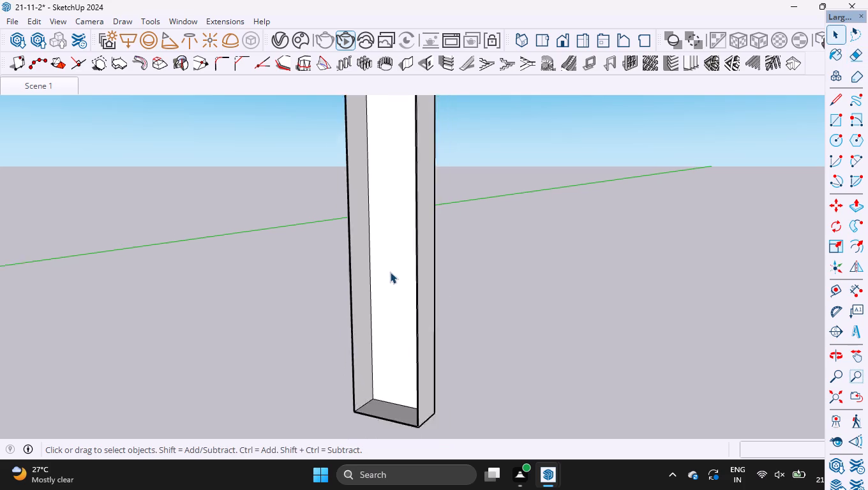
{"action": "scroll", "coordinate": [390, 272], "scroll_direction": "down", "scroll_amount": 6}
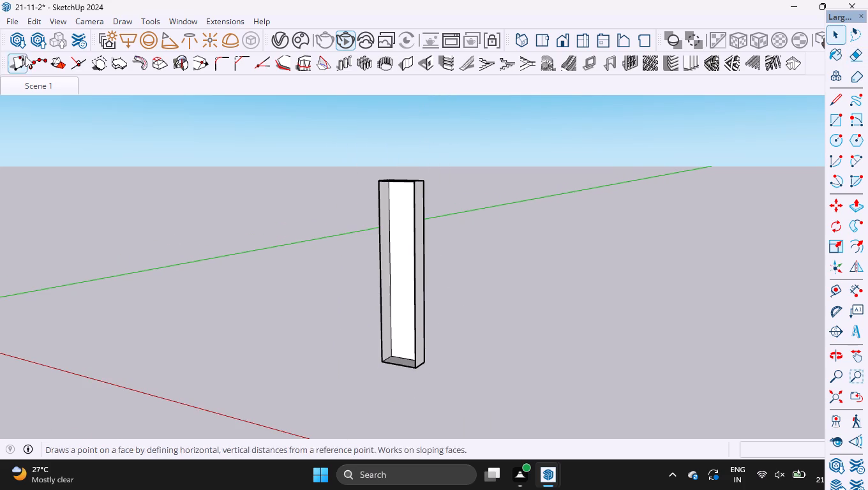
{"action": "left_click", "coordinate": [41, 23]}
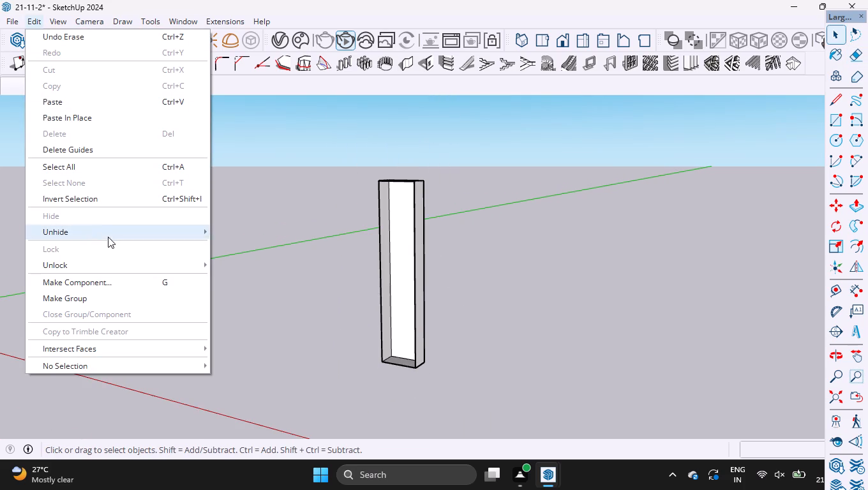
{"action": "left_click", "coordinate": [108, 236]}
{"action": "left_click", "coordinate": [236, 270]}
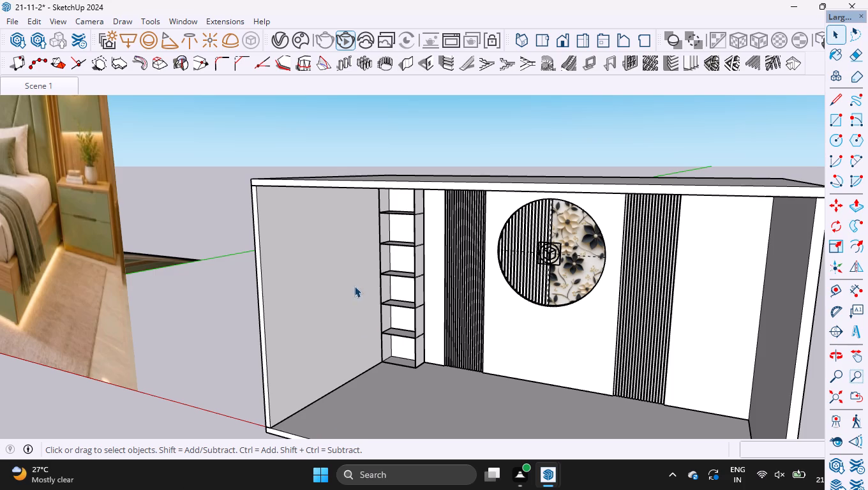
Select the complete corner shelving column with its shelves, isolate it from the rest of the room, and clear the selection.
{"action": "scroll", "coordinate": [424, 215], "scroll_direction": "down", "scroll_amount": 7}
{"action": "middle_click_drag", "start_coordinate": [444, 246], "coordinate": [467, 206]}
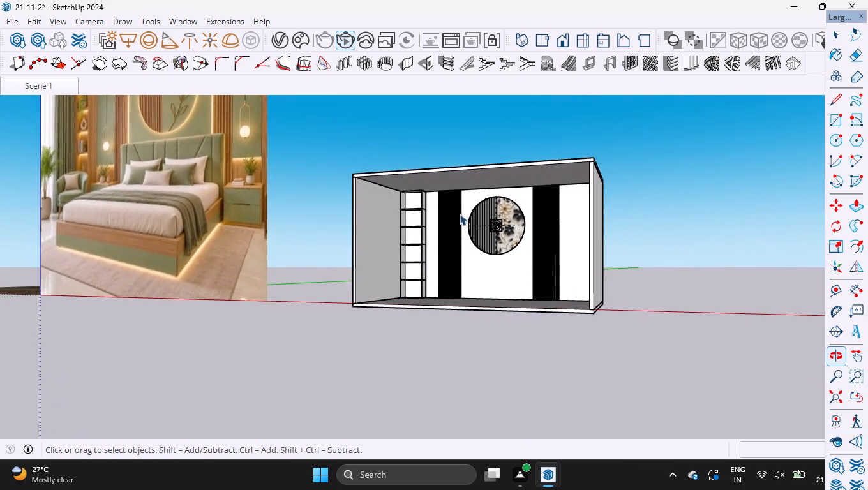
{"action": "scroll", "coordinate": [423, 218], "scroll_direction": "up", "scroll_amount": 6}
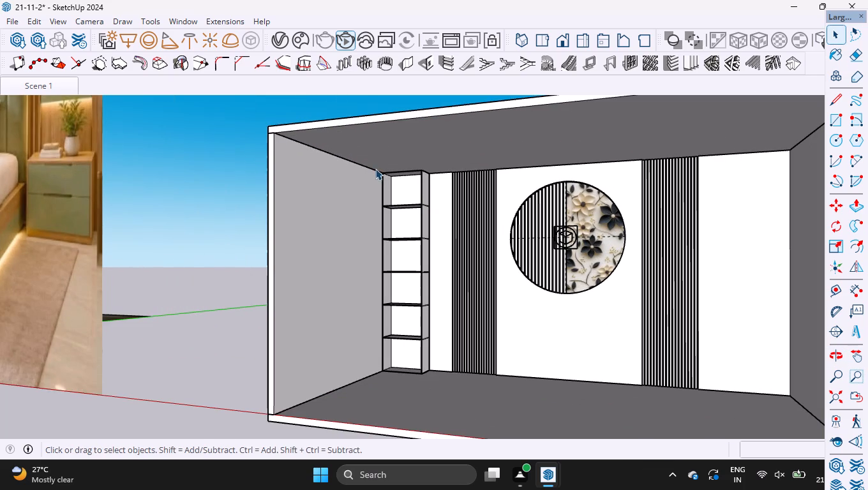
{"action": "left_click_drag", "start_coordinate": [375, 167], "coordinate": [442, 387]}
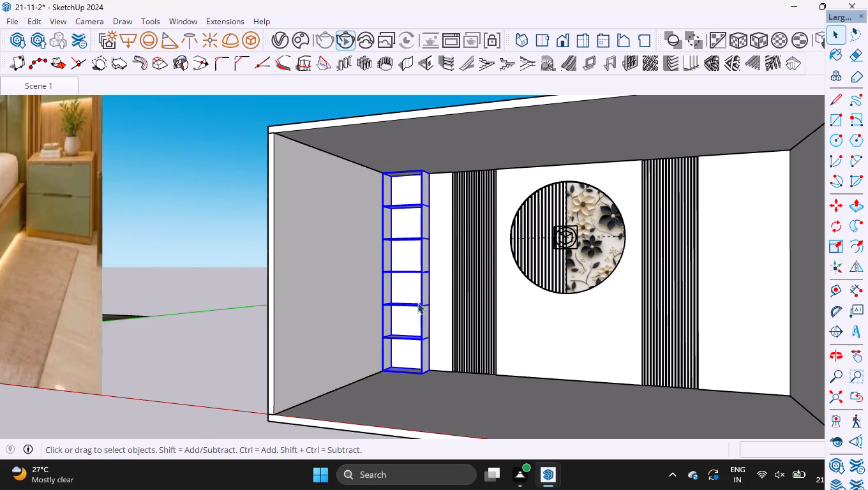
{"action": "right_click", "coordinate": [417, 302]}
{"action": "left_click", "coordinate": [451, 359]}
{"action": "scroll", "coordinate": [371, 285], "scroll_direction": "up", "scroll_amount": 10}
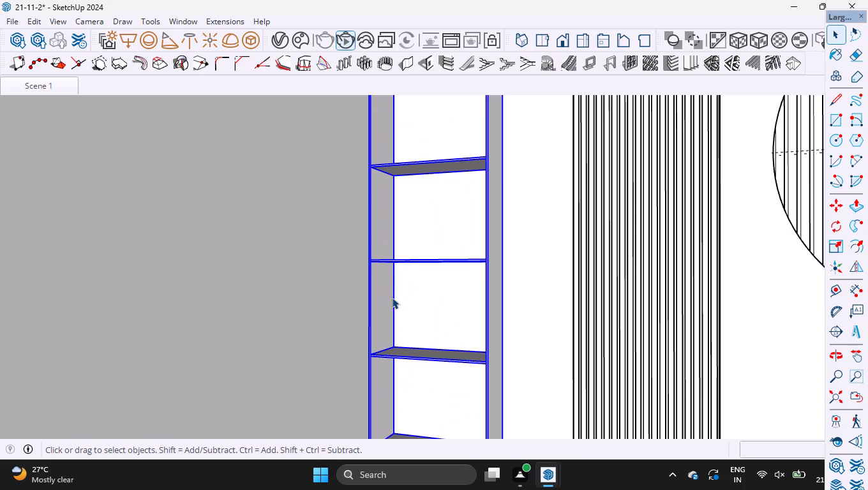
{"action": "right_click", "coordinate": [388, 297]}
{"action": "left_click", "coordinate": [418, 364]}
{"action": "scroll", "coordinate": [497, 258], "scroll_direction": "down", "scroll_amount": 5}
{"action": "scroll", "coordinate": [514, 318], "scroll_direction": "down", "scroll_amount": 1}
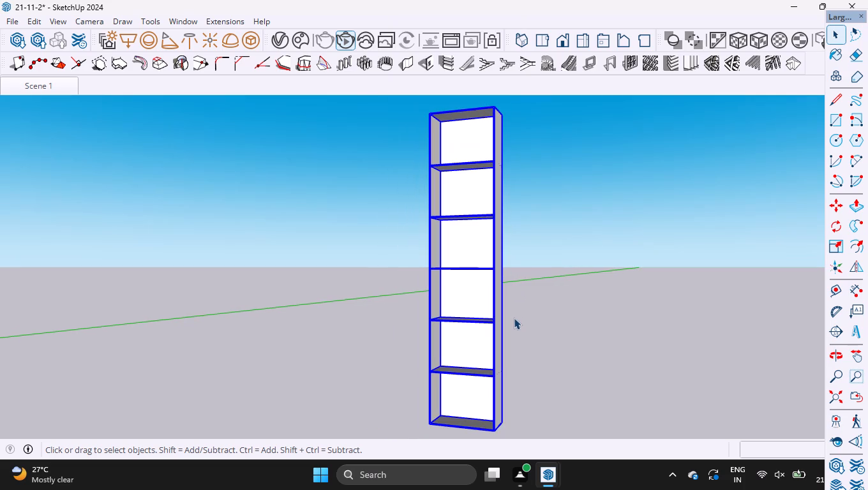
{"action": "left_click", "coordinate": [635, 271]}
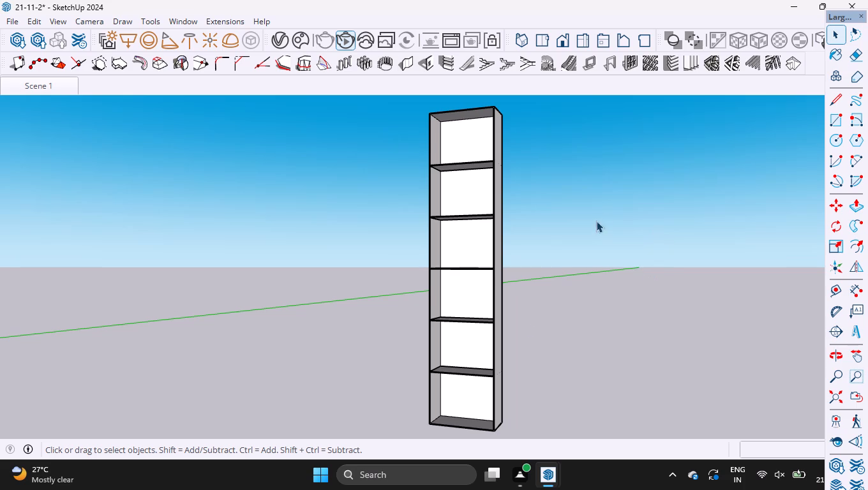
Place a guide on the underside of the column's top panel, 1" in from its rear edge.
{"action": "scroll", "coordinate": [523, 319], "scroll_direction": "down", "scroll_amount": 1}
{"action": "scroll", "coordinate": [507, 207], "scroll_direction": "up", "scroll_amount": 1}
{"action": "scroll", "coordinate": [503, 331], "scroll_direction": "up", "scroll_amount": 9}
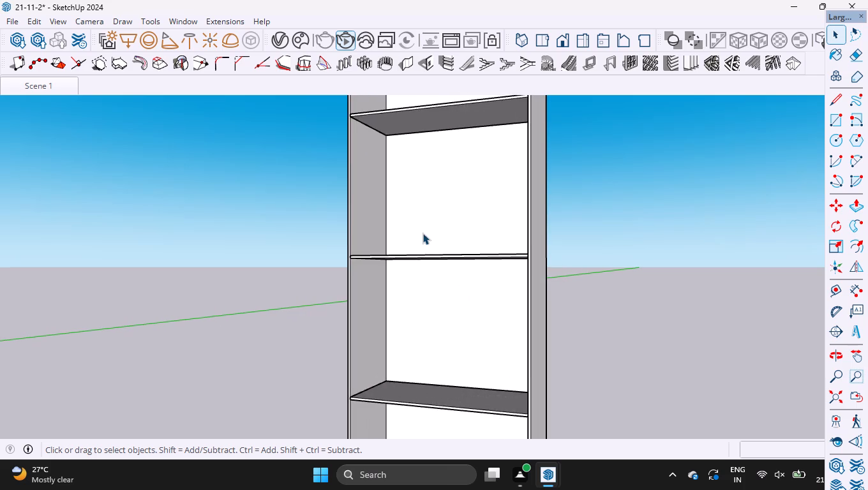
{"action": "scroll", "coordinate": [415, 224], "scroll_direction": "down", "scroll_amount": 3}
{"action": "middle_click_drag", "start_coordinate": [451, 283], "coordinate": [512, 369]}
{"action": "scroll", "coordinate": [463, 362], "scroll_direction": "down", "scroll_amount": 4}
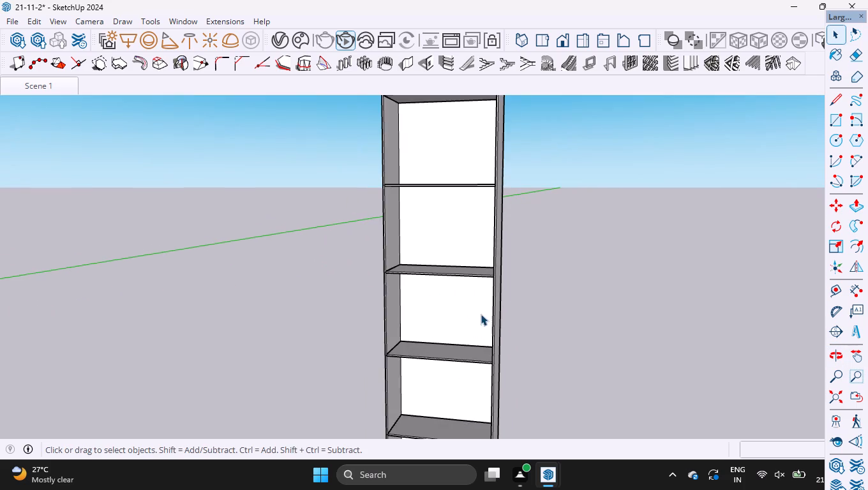
{"action": "scroll", "coordinate": [481, 314], "scroll_direction": "down", "scroll_amount": 5}
{"action": "scroll", "coordinate": [470, 105], "scroll_direction": "up", "scroll_amount": 6}
{"action": "middle_click_drag", "start_coordinate": [461, 170], "coordinate": [461, 118]}
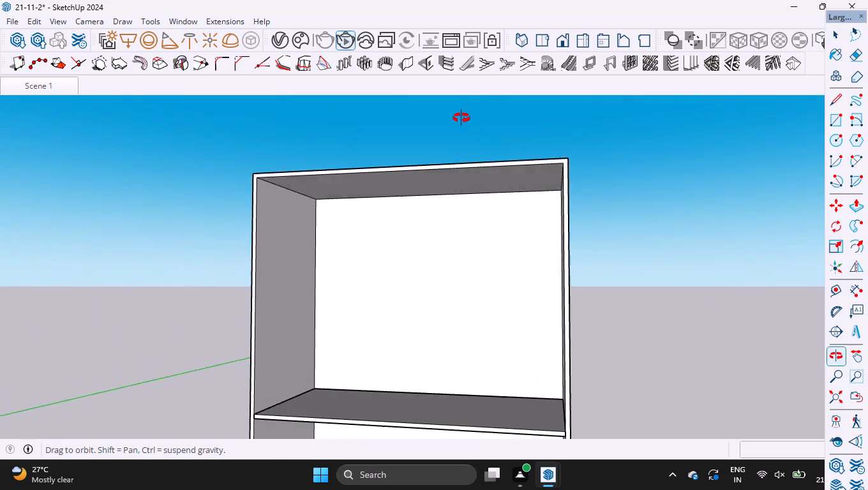
{"action": "middle_click_drag", "start_coordinate": [461, 118], "coordinate": [461, 117]}
{"action": "scroll", "coordinate": [488, 219], "scroll_direction": "up", "scroll_amount": 3}
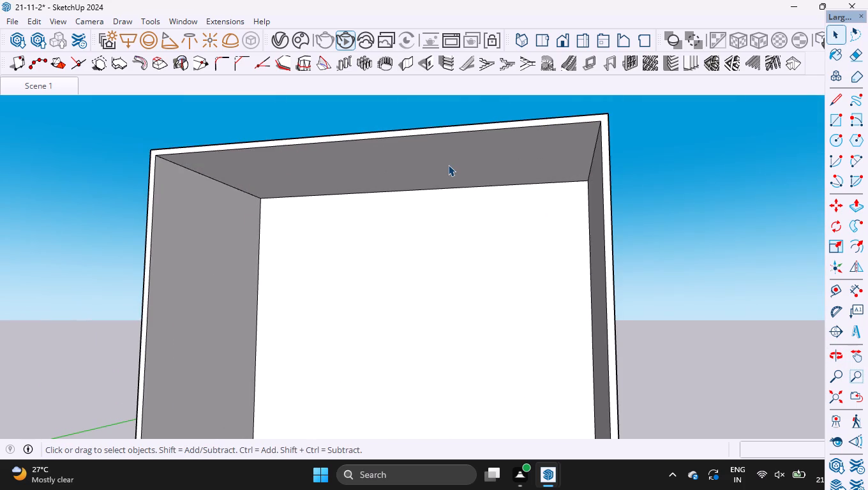
{"action": "scroll", "coordinate": [448, 165], "scroll_direction": "up", "scroll_amount": 1}
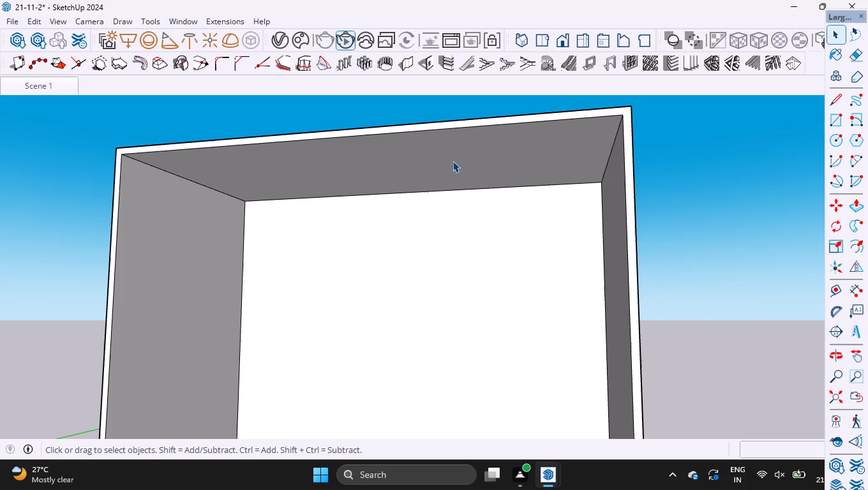
{"action": "key", "text": "t"}
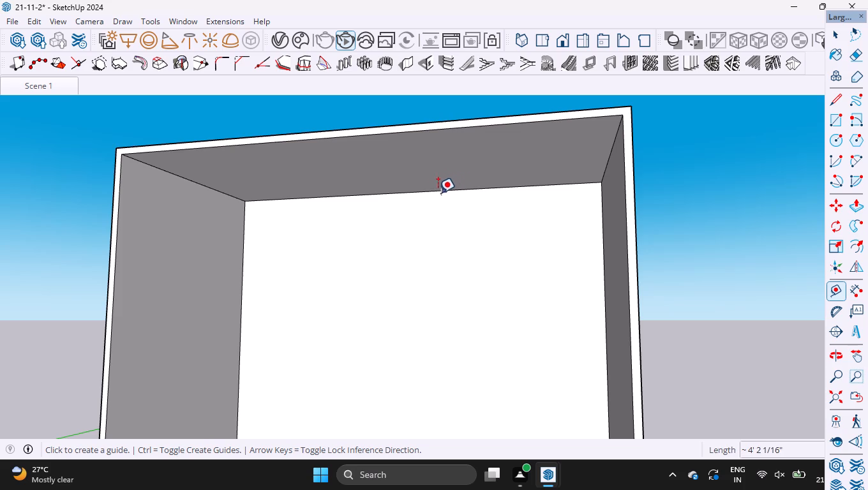
{"action": "left_click", "coordinate": [433, 190]}
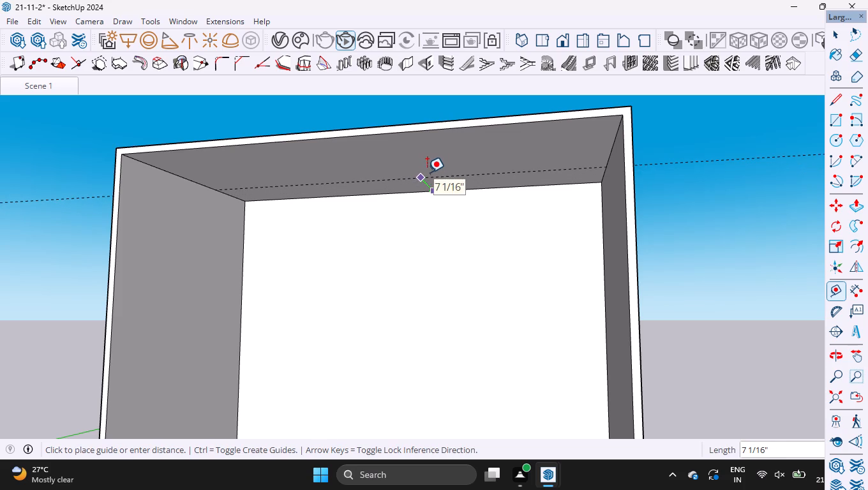
{"action": "key", "text": "Left"}
{"action": "type", "text": "1\""}
{"action": "key", "text": "Return"}
{"action": "key", "text": "n"}
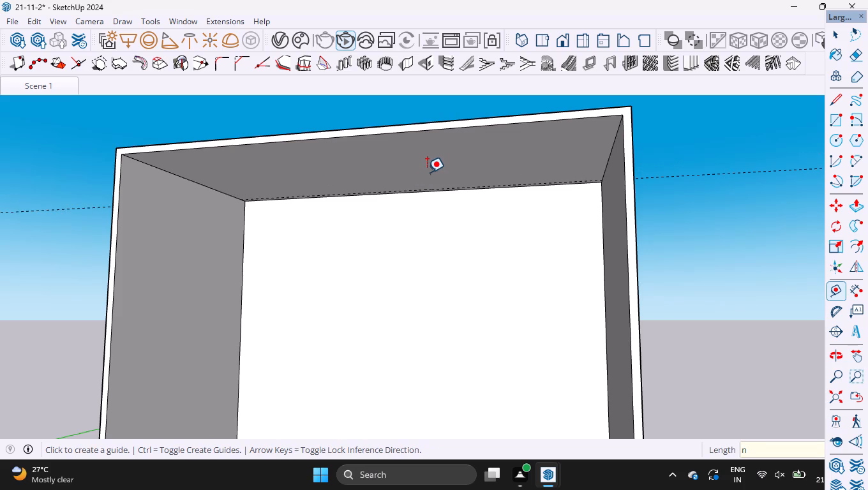
{"action": "key", "text": "space"}
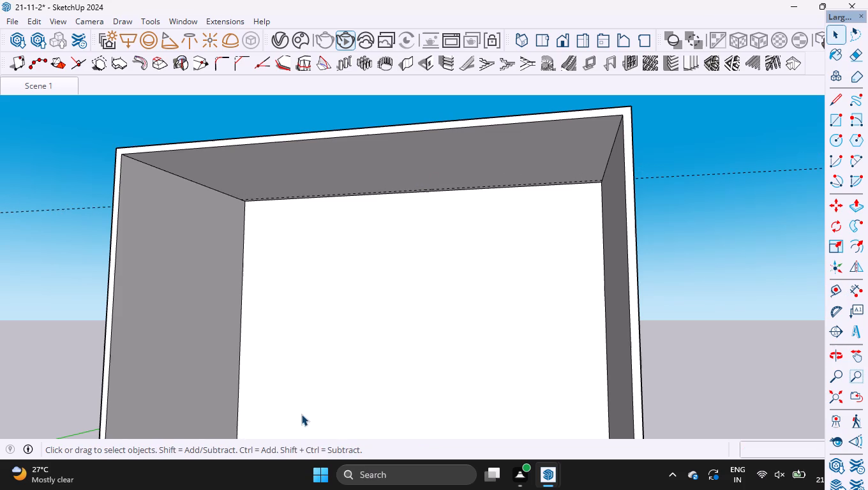
Draw a V-Ray rectangle light on the top panel's underside, spanning its full width between the rear edge and the guide.
{"action": "scroll", "coordinate": [309, 412], "scroll_direction": "down", "scroll_amount": 2}
{"action": "middle_click_drag", "start_coordinate": [324, 438], "coordinate": [330, 403]}
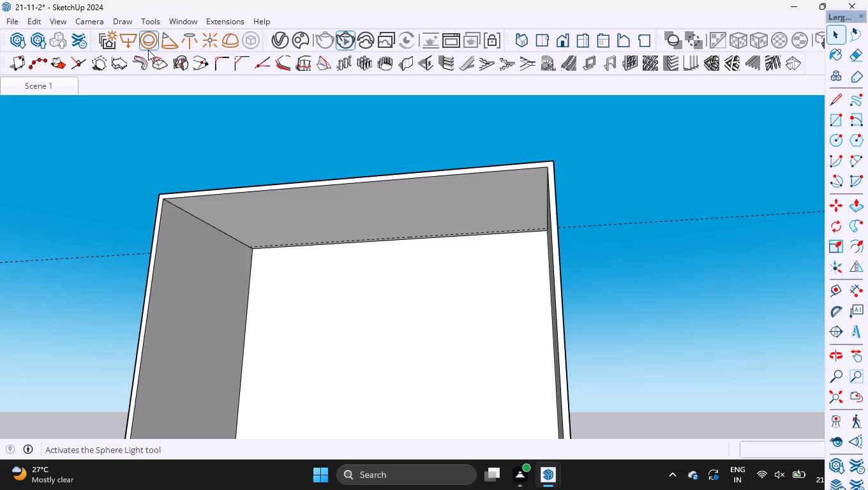
{"action": "left_click", "coordinate": [131, 41]}
{"action": "scroll", "coordinate": [325, 249], "scroll_direction": "up", "scroll_amount": 3}
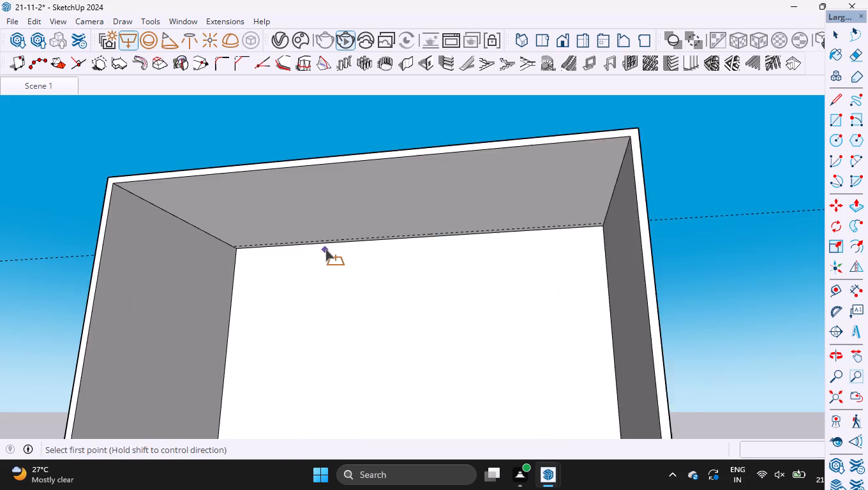
{"action": "middle_click_drag", "start_coordinate": [333, 251], "coordinate": [334, 201]}
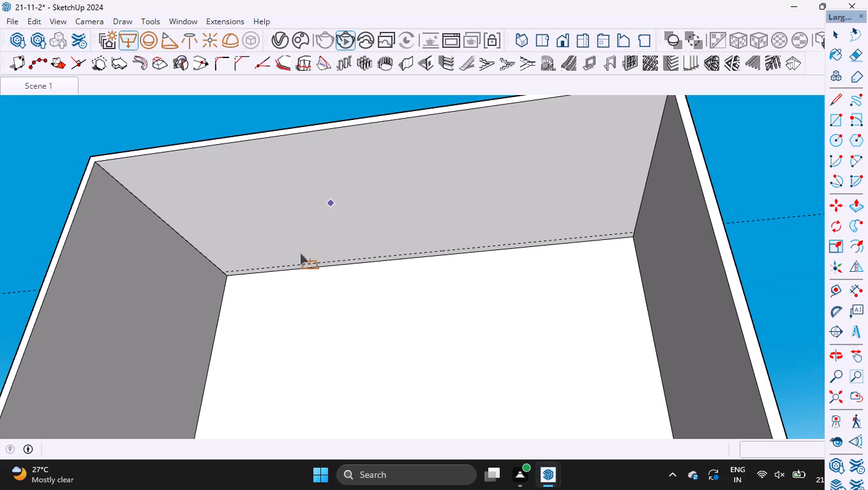
{"action": "scroll", "coordinate": [243, 294], "scroll_direction": "up", "scroll_amount": 7}
{"action": "left_click", "coordinate": [211, 259]}
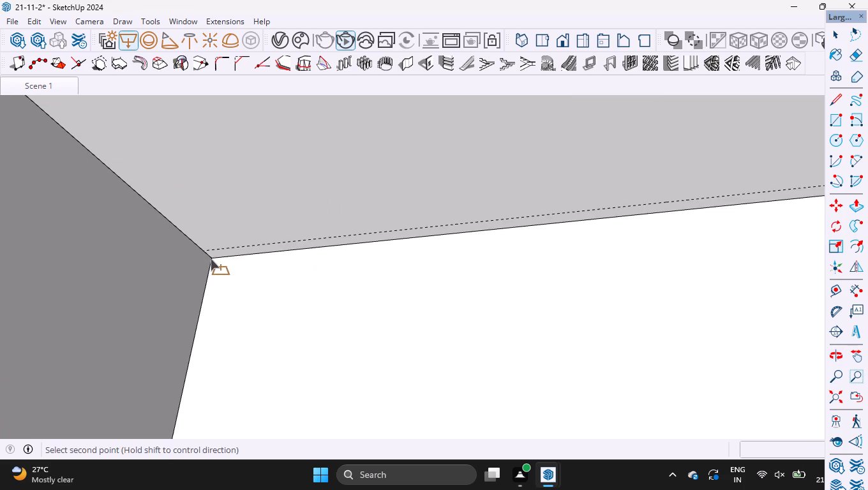
{"action": "scroll", "coordinate": [211, 259], "scroll_direction": "down", "scroll_amount": 7}
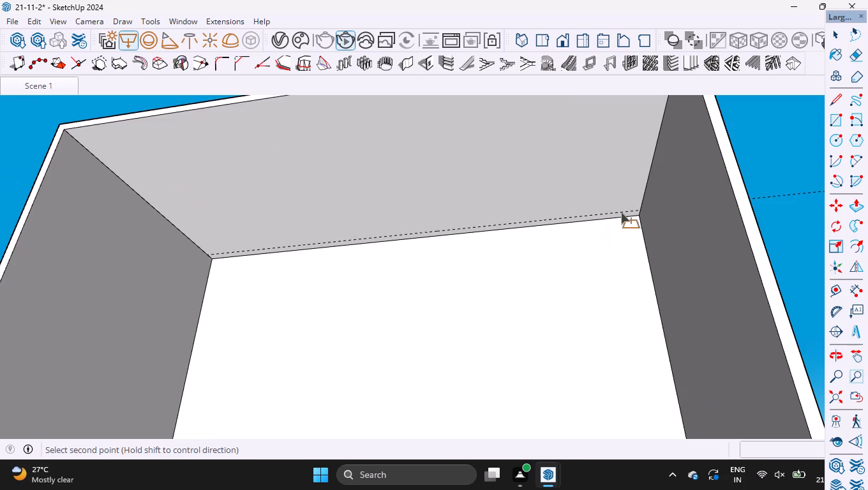
{"action": "scroll", "coordinate": [637, 211], "scroll_direction": "up", "scroll_amount": 5}
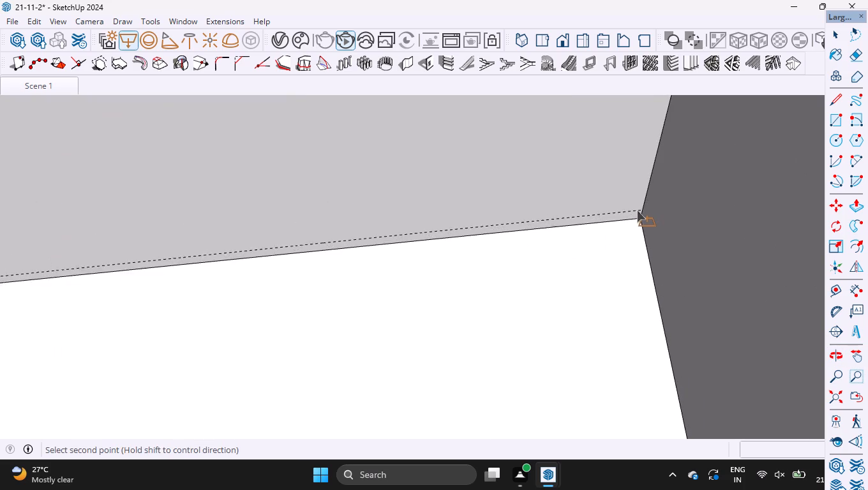
{"action": "scroll", "coordinate": [637, 211], "scroll_direction": "up", "scroll_amount": 8}
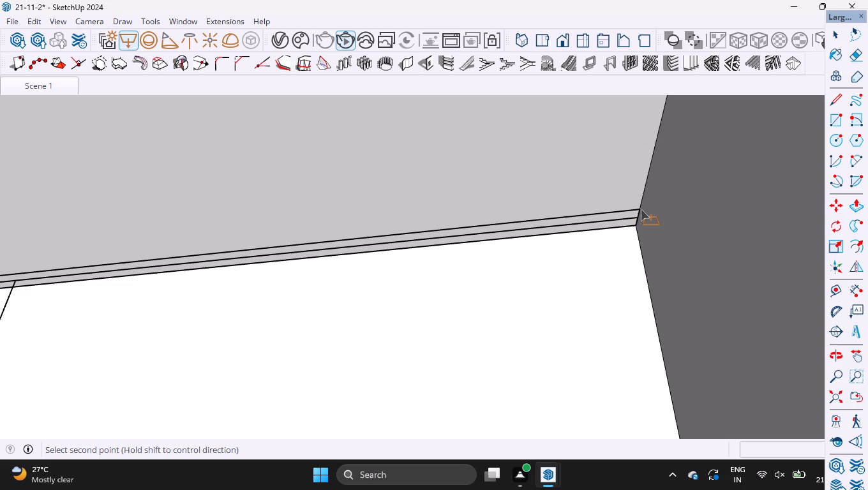
{"action": "left_click", "coordinate": [641, 209]}
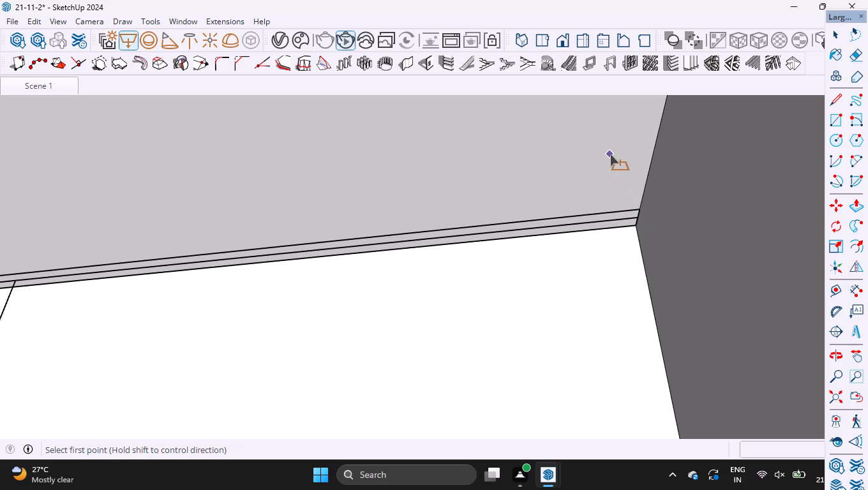
{"action": "key", "text": "space"}
Move the new rectangle light 0.5" straight down from the underside of the column's top panel.
{"action": "scroll", "coordinate": [722, 77], "scroll_direction": "down", "scroll_amount": 11}
{"action": "scroll", "coordinate": [521, 38], "scroll_direction": "down", "scroll_amount": 12}
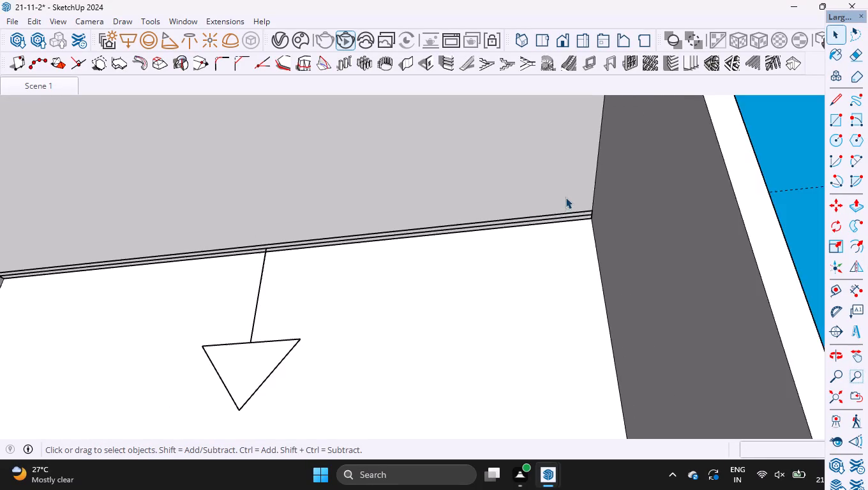
{"action": "scroll", "coordinate": [565, 197], "scroll_direction": "down", "scroll_amount": 13}
{"action": "middle_click_drag", "start_coordinate": [625, 304], "coordinate": [648, 397]}
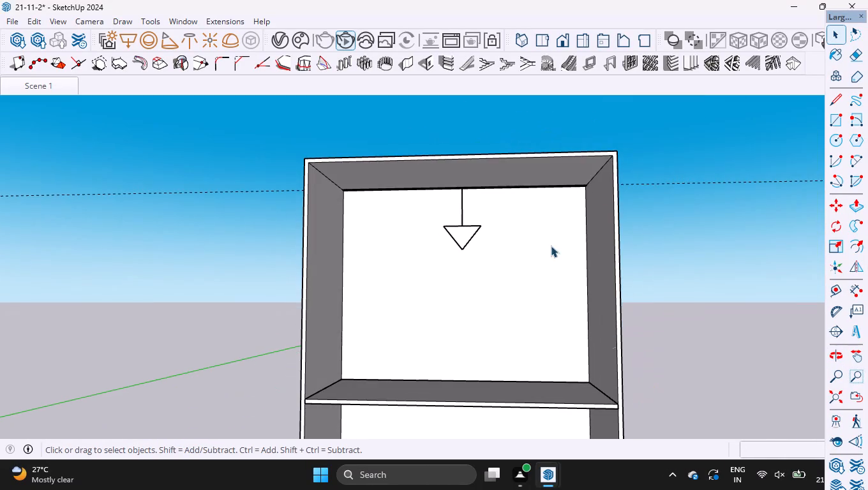
{"action": "scroll", "coordinate": [532, 180], "scroll_direction": "down", "scroll_amount": 2}
{"action": "middle_click_drag", "start_coordinate": [526, 174], "coordinate": [520, 239]}
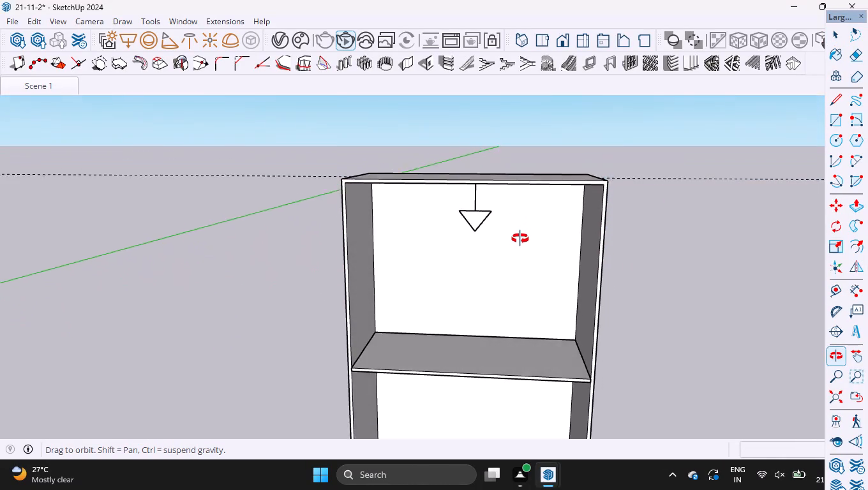
{"action": "middle_click_drag", "start_coordinate": [520, 239], "coordinate": [513, 217]}
{"action": "left_click", "coordinate": [475, 200]}
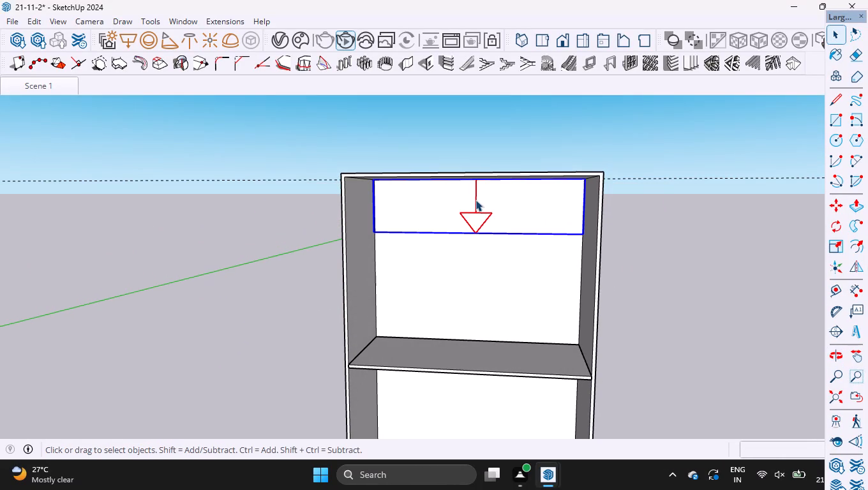
{"action": "key", "text": "m"}
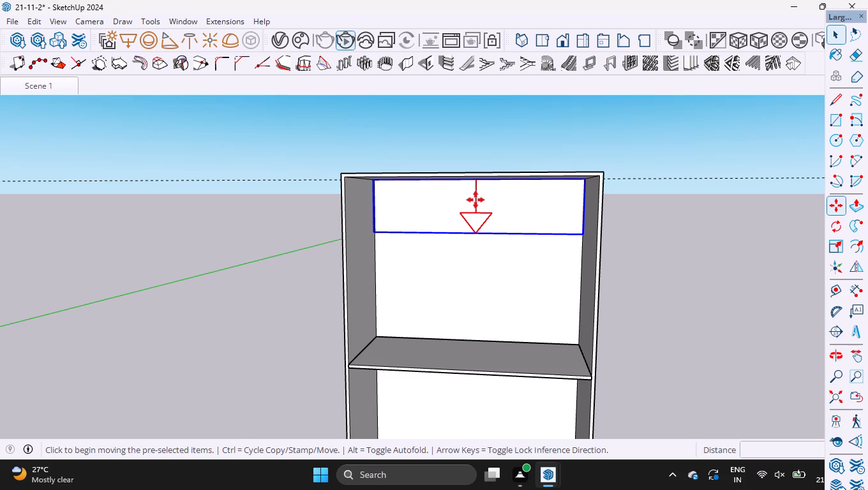
{"action": "left_click", "coordinate": [671, 228]}
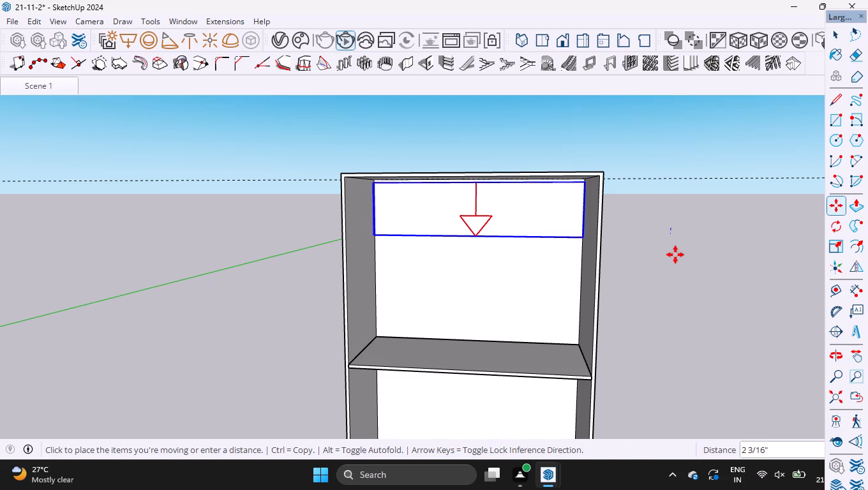
{"action": "key", "text": "Up"}
{"action": "type", "text": "0.5\""}
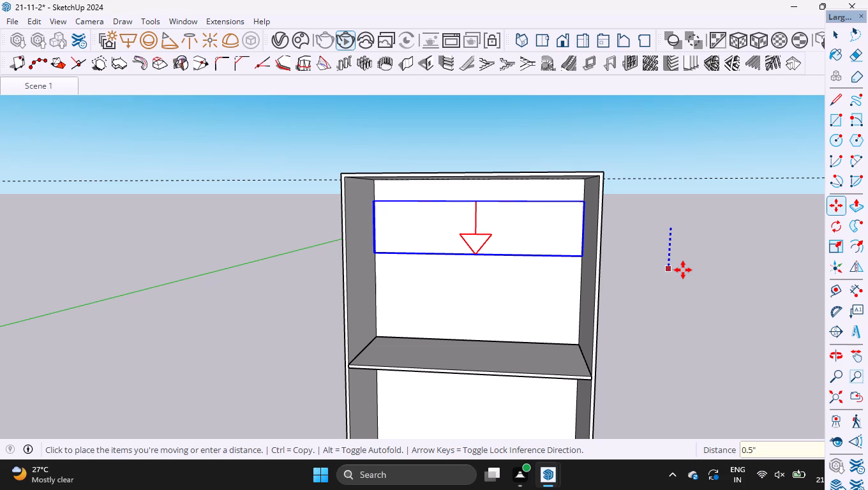
{"action": "key", "text": "Return"}
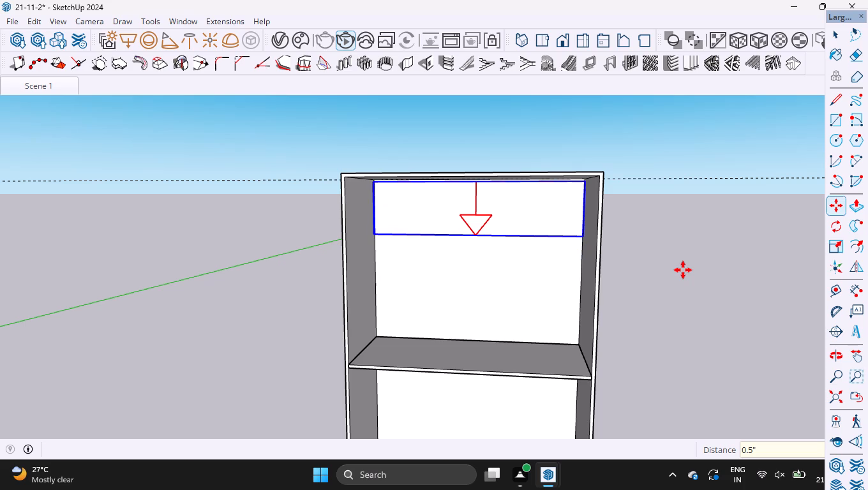
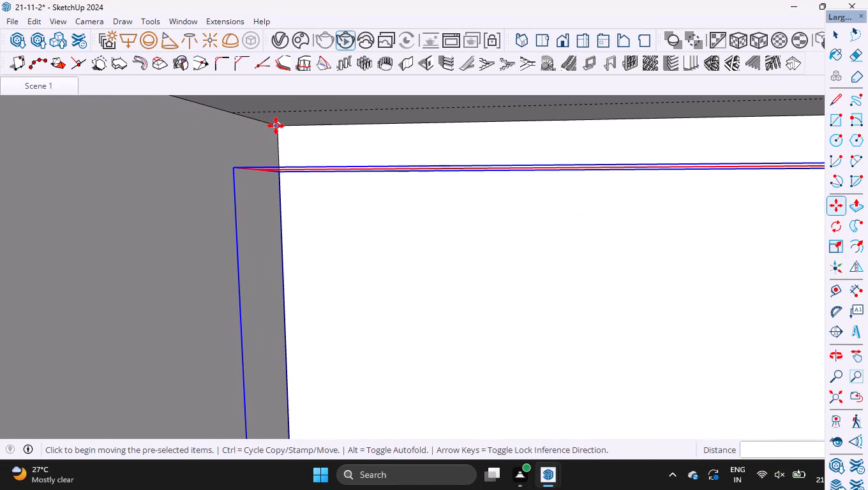
Copy the top strip light straight down into the second compartment, snapping to the rear corner under the first shelf.
{"action": "left_click", "coordinate": [276, 126]}
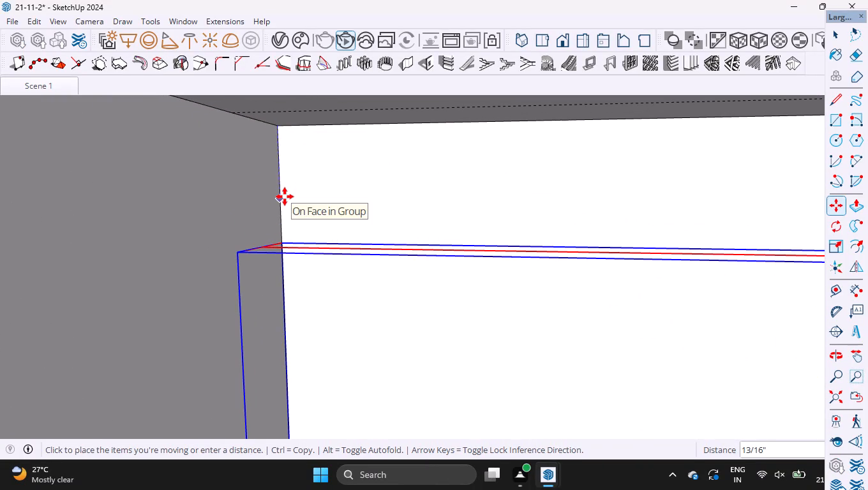
{"action": "key", "text": "Up"}
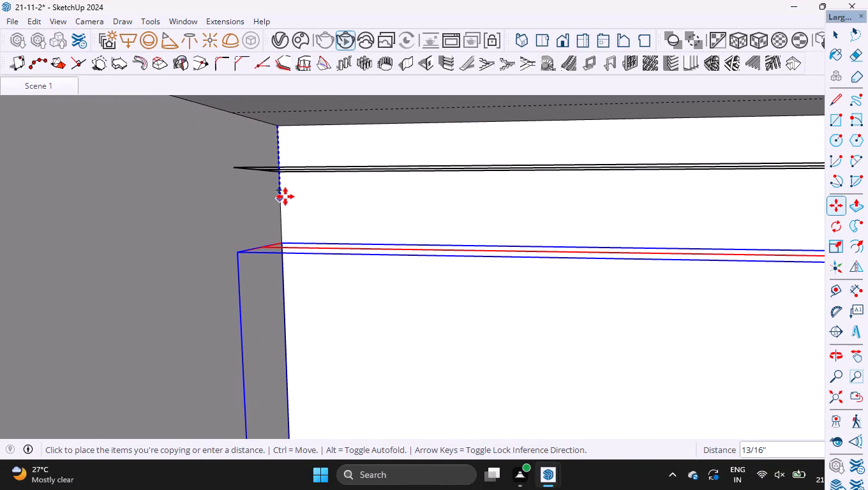
{"action": "scroll", "coordinate": [273, 187], "scroll_direction": "down", "scroll_amount": 12}
{"action": "scroll", "coordinate": [285, 155], "scroll_direction": "down", "scroll_amount": 16}
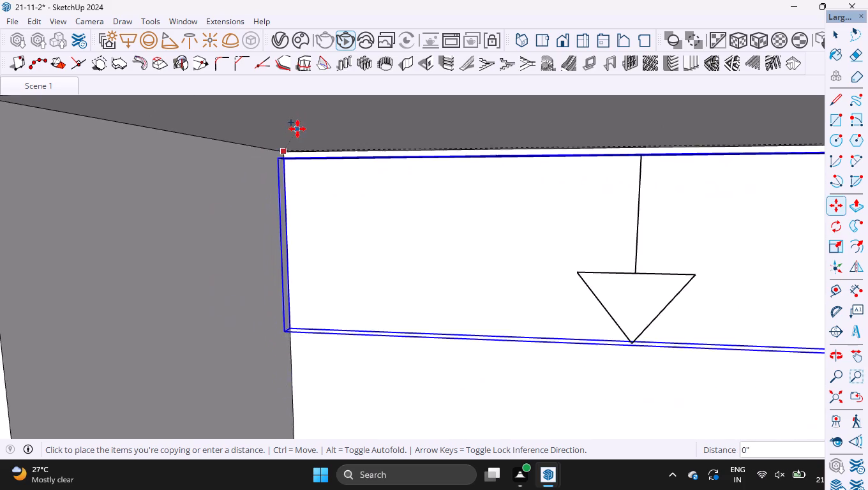
{"action": "scroll", "coordinate": [297, 129], "scroll_direction": "down", "scroll_amount": 18}
{"action": "scroll", "coordinate": [306, 158], "scroll_direction": "down", "scroll_amount": 6}
{"action": "scroll", "coordinate": [333, 311], "scroll_direction": "up", "scroll_amount": 1}
{"action": "scroll", "coordinate": [311, 262], "scroll_direction": "up", "scroll_amount": 4}
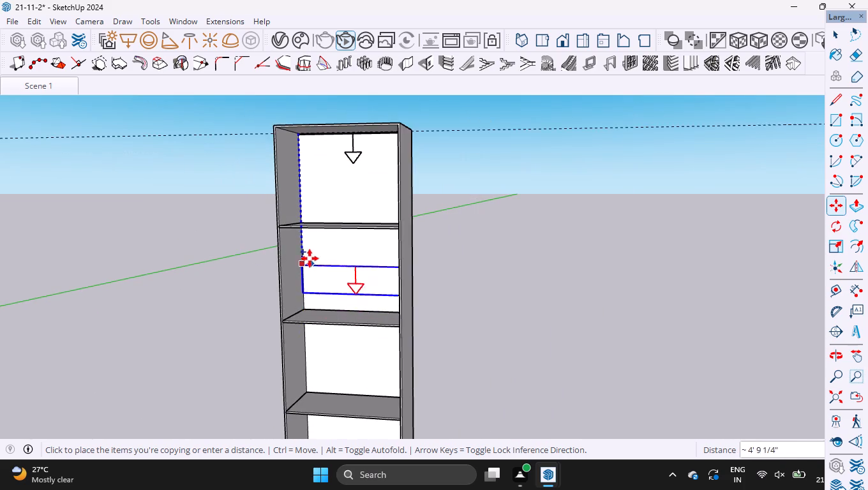
{"action": "scroll", "coordinate": [310, 258], "scroll_direction": "up", "scroll_amount": 2}
{"action": "middle_click_drag", "start_coordinate": [307, 248], "coordinate": [306, 167]}
{"action": "scroll", "coordinate": [287, 214], "scroll_direction": "up", "scroll_amount": 15}
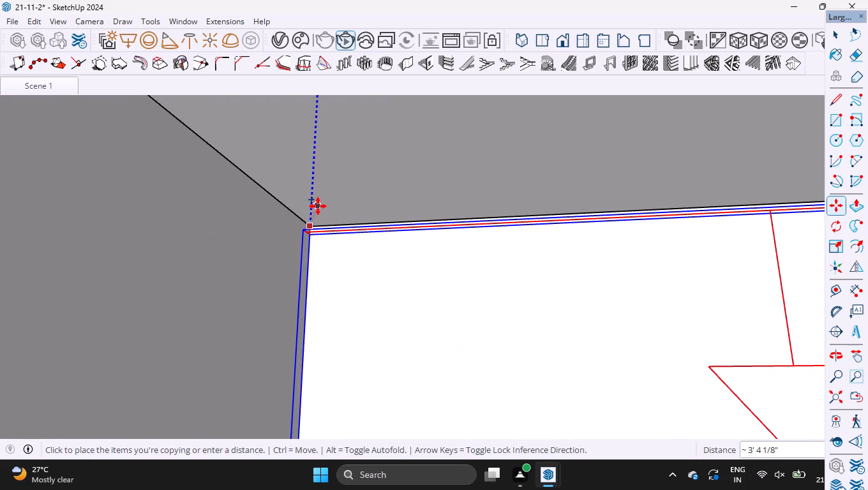
{"action": "left_click", "coordinate": [318, 206]}
Copy the second compartment's strip light 3' 3 3/4" straight down to the underside of the second shelf, in the third compartment.
{"action": "scroll", "coordinate": [312, 227], "scroll_direction": "up", "scroll_amount": 10}
{"action": "left_click", "coordinate": [311, 226]}
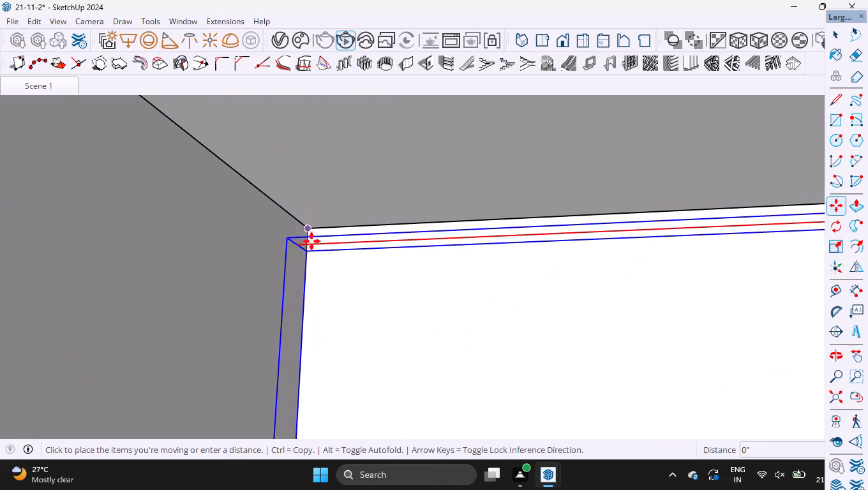
{"action": "key", "text": "Up"}
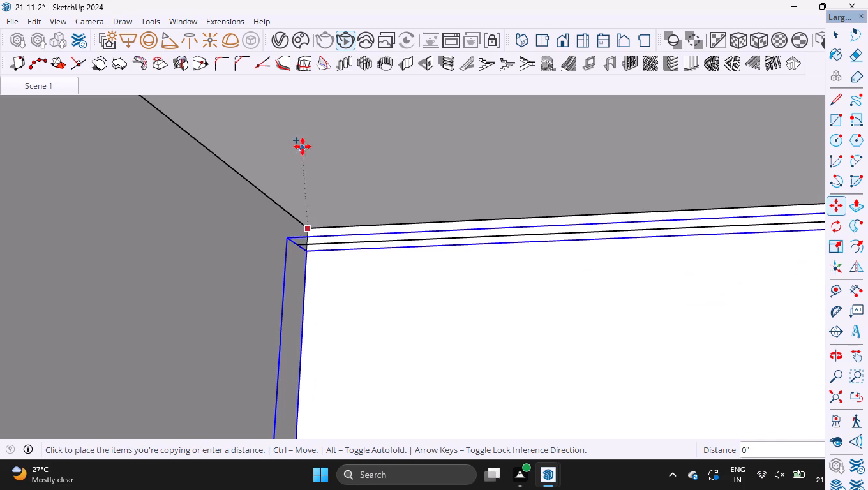
{"action": "scroll", "coordinate": [303, 147], "scroll_direction": "down", "scroll_amount": 18}
{"action": "scroll", "coordinate": [315, 110], "scroll_direction": "down", "scroll_amount": 14}
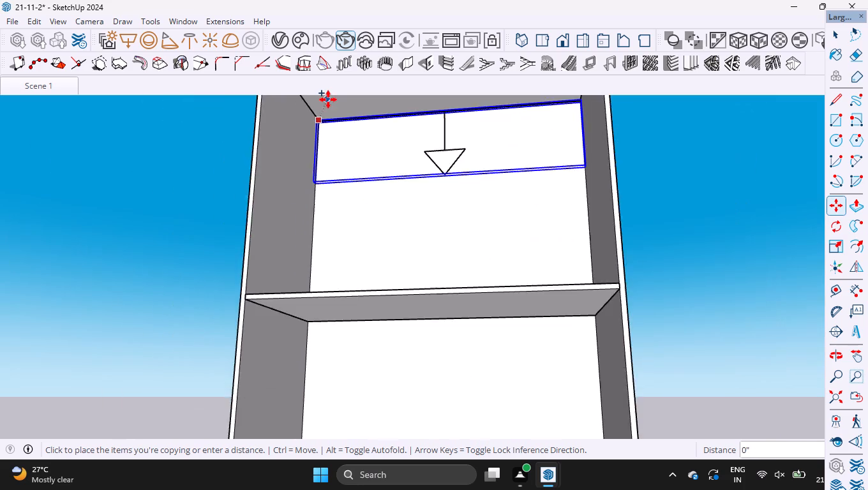
{"action": "scroll", "coordinate": [328, 100], "scroll_direction": "down", "scroll_amount": 3}
{"action": "scroll", "coordinate": [334, 271], "scroll_direction": "up", "scroll_amount": 6}
{"action": "scroll", "coordinate": [290, 219], "scroll_direction": "up", "scroll_amount": 6}
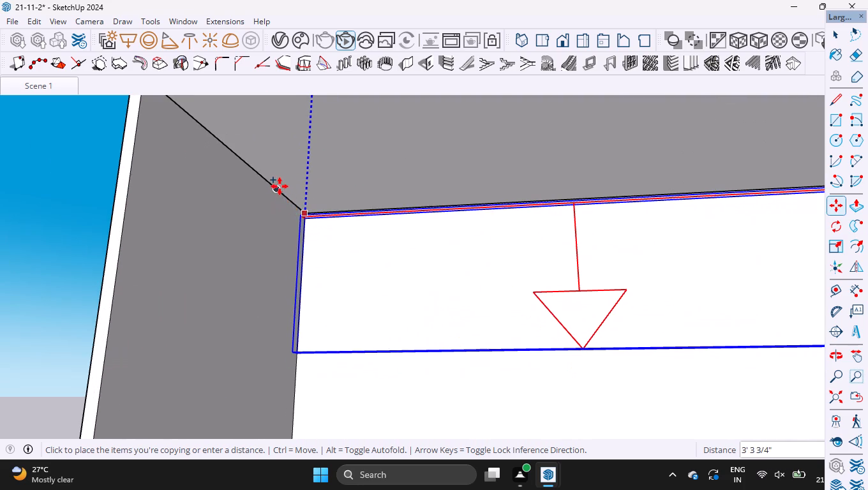
{"action": "left_click", "coordinate": [280, 186]}
Copy the third compartment's strip light 3' 3 3/4" straight down to the underside of the third shelf, in the fourth compartment.
{"action": "scroll", "coordinate": [296, 206], "scroll_direction": "up", "scroll_amount": 20}
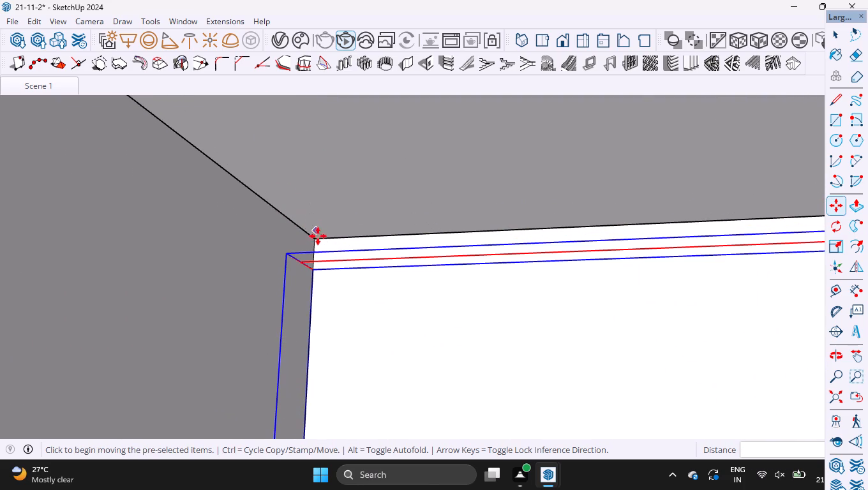
{"action": "left_click", "coordinate": [317, 242]}
{"action": "key", "text": "Up"}
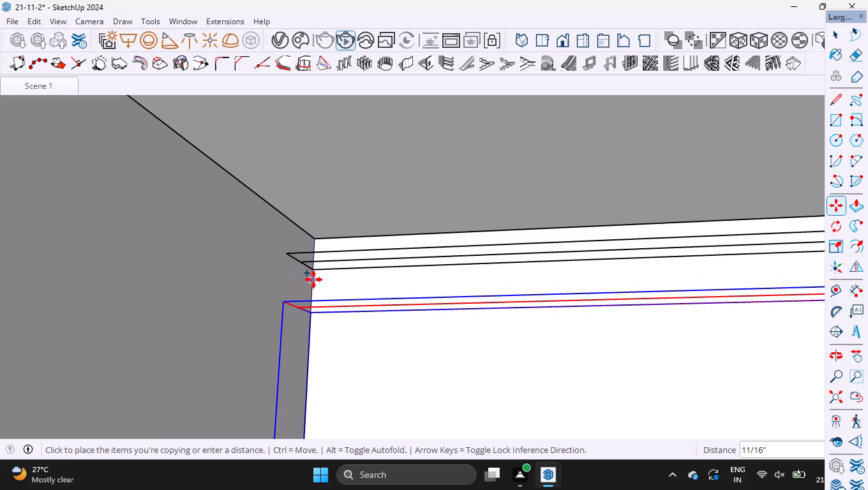
{"action": "scroll", "coordinate": [320, 226], "scroll_direction": "down", "scroll_amount": 20}
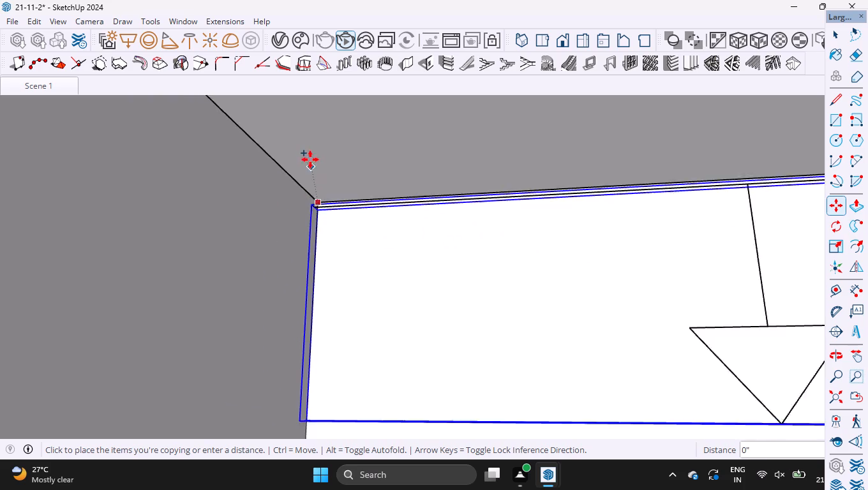
{"action": "scroll", "coordinate": [310, 160], "scroll_direction": "down", "scroll_amount": 18}
{"action": "scroll", "coordinate": [331, 135], "scroll_direction": "down", "scroll_amount": 13}
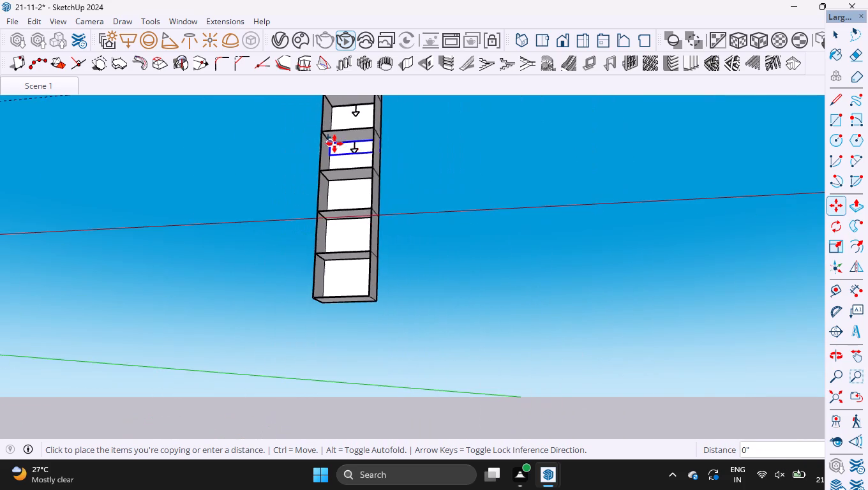
{"action": "scroll", "coordinate": [353, 207], "scroll_direction": "up", "scroll_amount": 17}
{"action": "scroll", "coordinate": [363, 152], "scroll_direction": "down", "scroll_amount": 6}
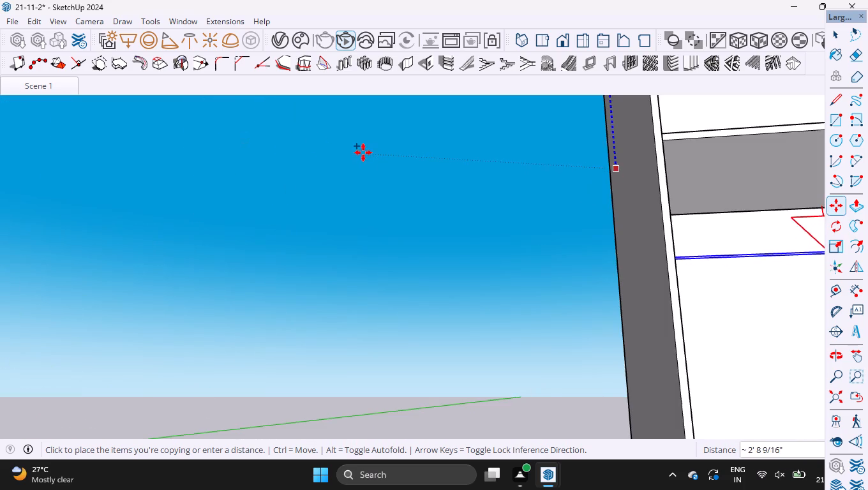
{"action": "scroll", "coordinate": [363, 154], "scroll_direction": "down", "scroll_amount": 2}
{"action": "scroll", "coordinate": [502, 194], "scroll_direction": "up", "scroll_amount": 15}
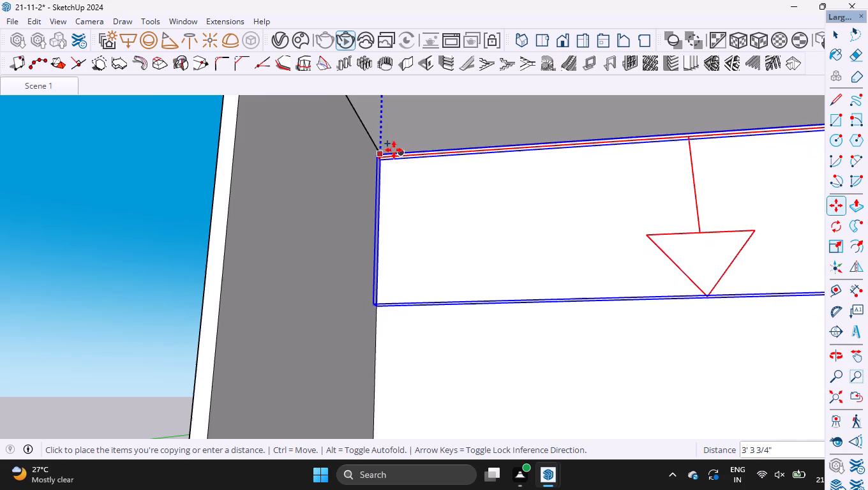
{"action": "scroll", "coordinate": [394, 150], "scroll_direction": "up", "scroll_amount": 5}
{"action": "left_click", "coordinate": [346, 120]}
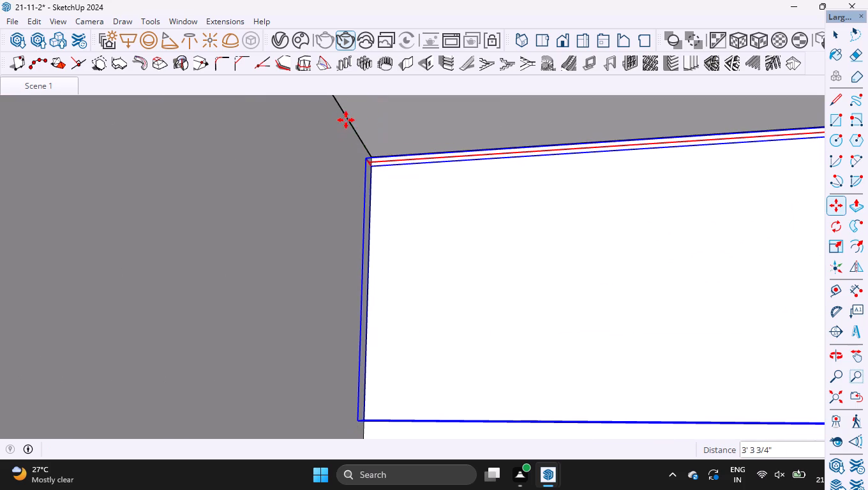
Copy the fourth compartment's strip light straight down into the fifth compartment, snapping to the underside of the fourth shelf.
{"action": "scroll", "coordinate": [384, 144], "scroll_direction": "up", "scroll_amount": 18}
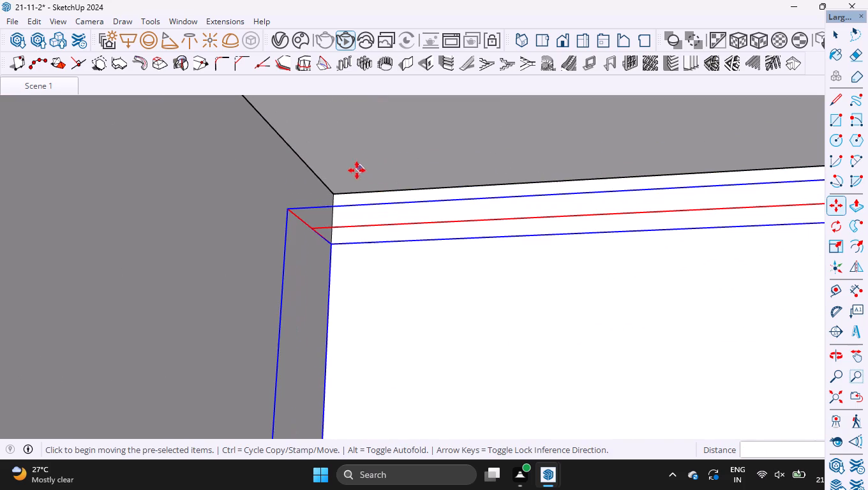
{"action": "left_click", "coordinate": [337, 193]}
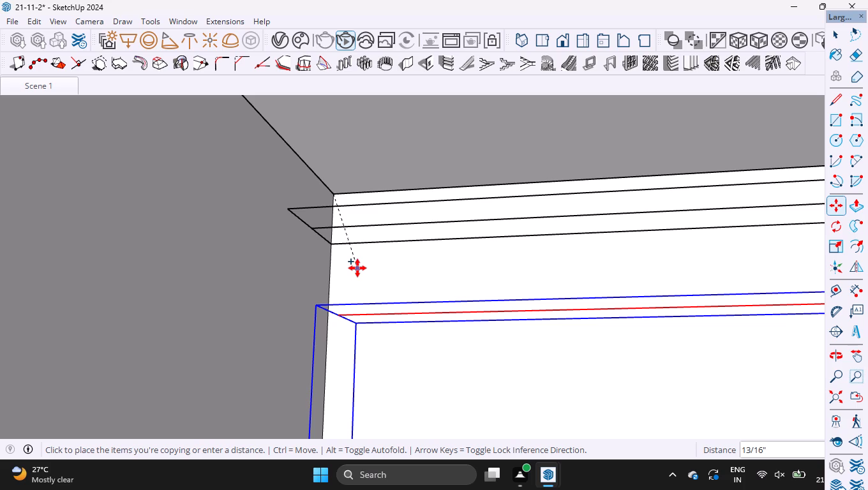
{"action": "key", "text": "Up"}
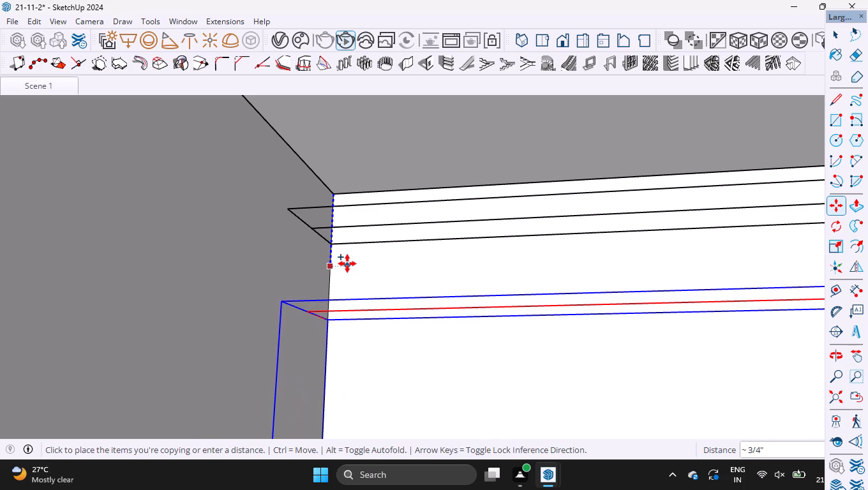
{"action": "scroll", "coordinate": [267, 60], "scroll_direction": "down", "scroll_amount": 3}
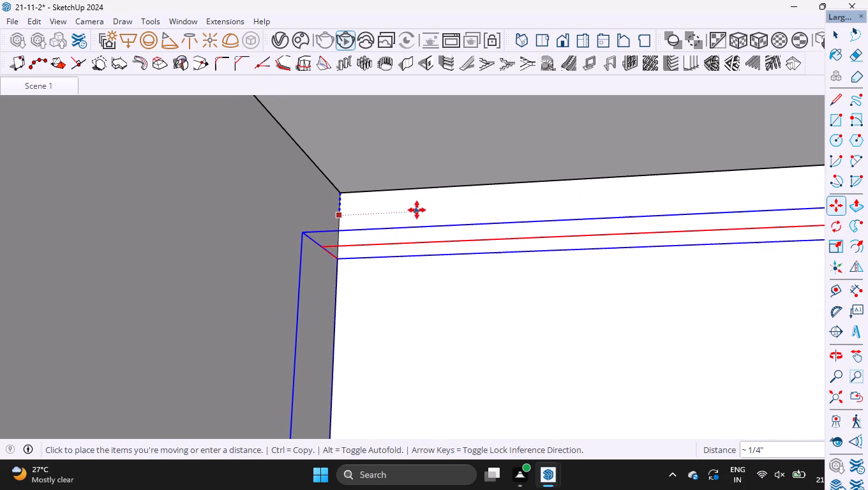
{"action": "scroll", "coordinate": [402, 191], "scroll_direction": "down", "scroll_amount": 20}
{"action": "scroll", "coordinate": [402, 191], "scroll_direction": "down", "scroll_amount": 6}
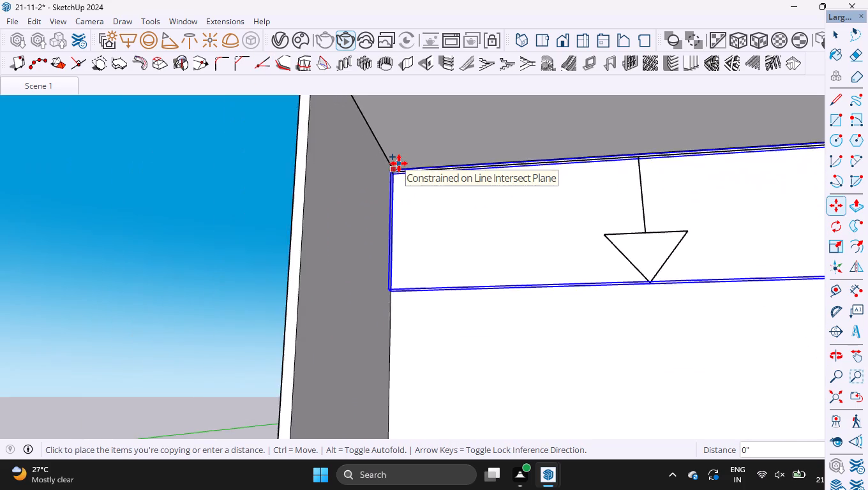
{"action": "scroll", "coordinate": [399, 163], "scroll_direction": "down", "scroll_amount": 12}
{"action": "scroll", "coordinate": [415, 302], "scroll_direction": "up", "scroll_amount": 11}
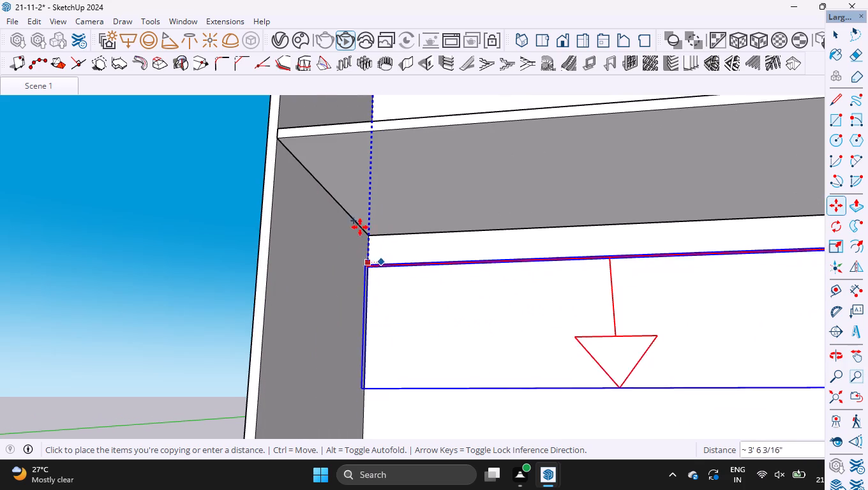
{"action": "left_click", "coordinate": [348, 211]}
Copy the fifth compartment's strip light 3' 3 3/4" straight down under the lowest shelf into the bottom compartment, and clear the selection.
{"action": "scroll", "coordinate": [359, 223], "scroll_direction": "up", "scroll_amount": 5}
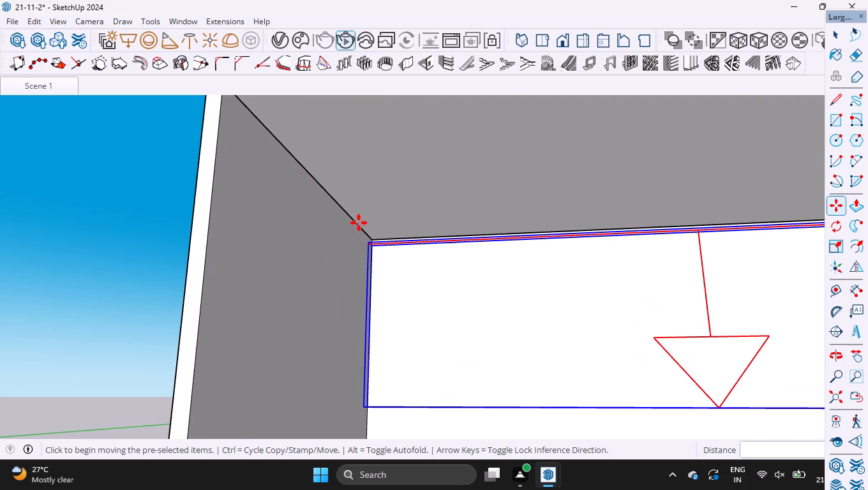
{"action": "scroll", "coordinate": [378, 241], "scroll_direction": "up", "scroll_amount": 14}
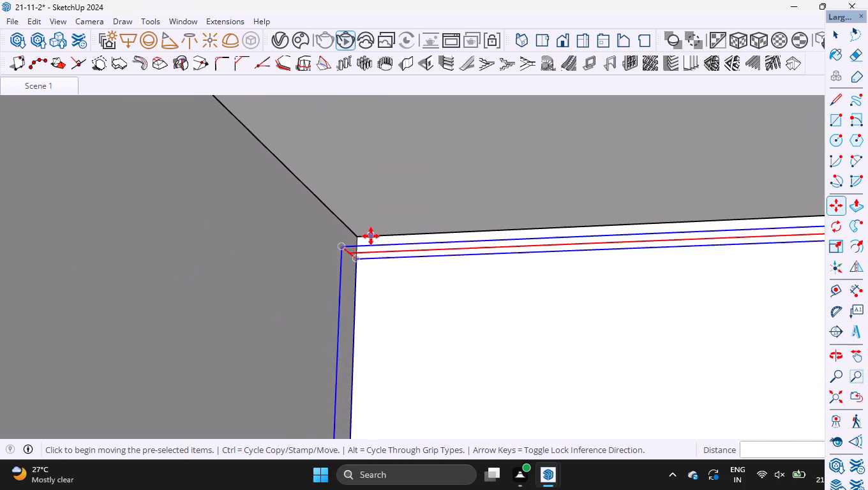
{"action": "scroll", "coordinate": [371, 236], "scroll_direction": "up", "scroll_amount": 2}
{"action": "left_click", "coordinate": [354, 238]}
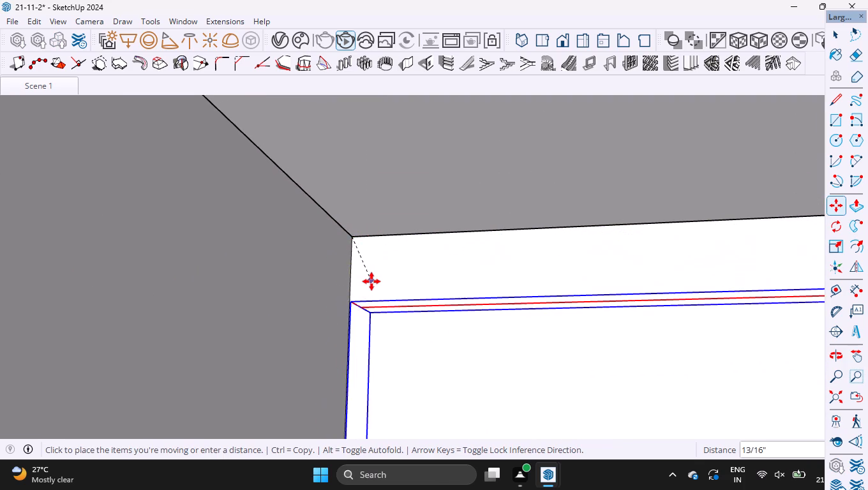
{"action": "key", "text": "Up"}
{"action": "scroll", "coordinate": [374, 202], "scroll_direction": "down", "scroll_amount": 5}
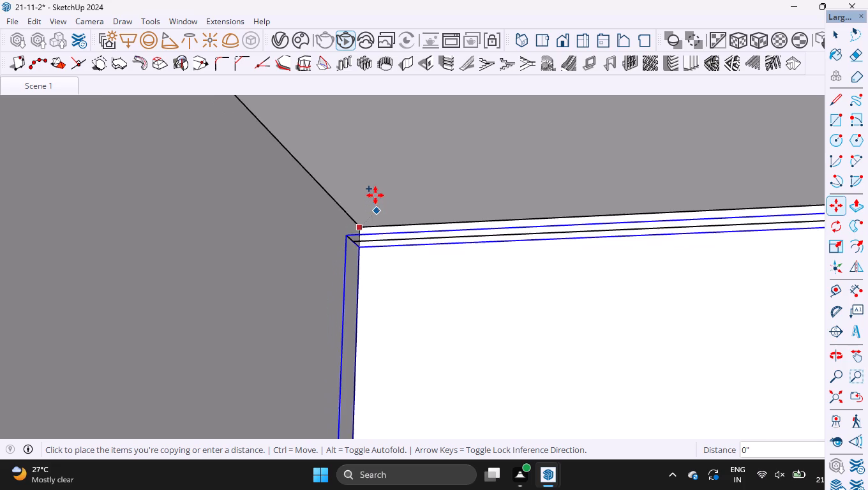
{"action": "scroll", "coordinate": [375, 195], "scroll_direction": "down", "scroll_amount": 12}
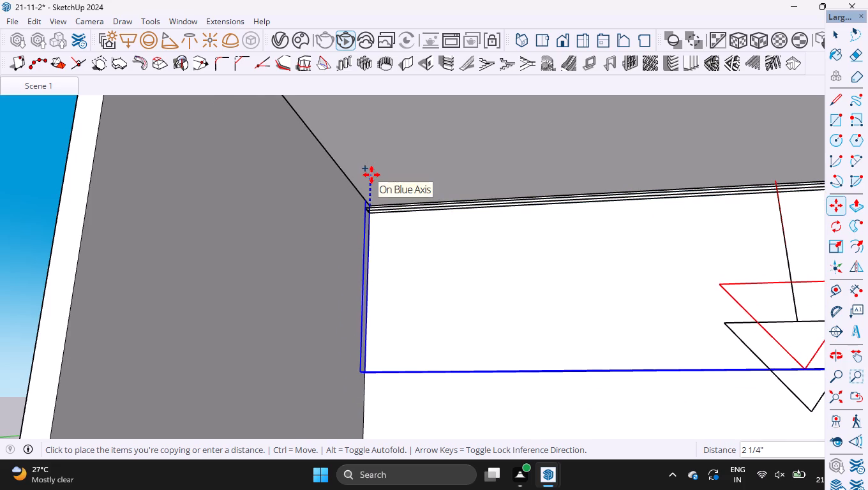
{"action": "scroll", "coordinate": [370, 182], "scroll_direction": "down", "scroll_amount": 9}
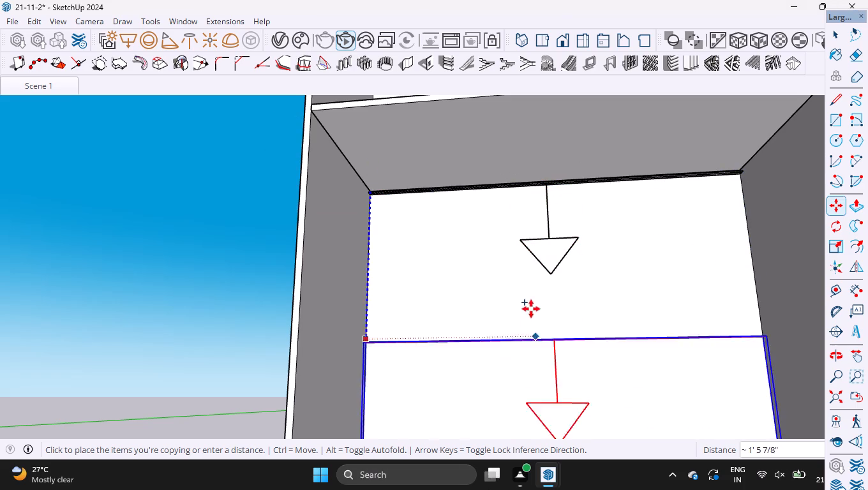
{"action": "scroll", "coordinate": [461, 210], "scroll_direction": "down", "scroll_amount": 10}
{"action": "scroll", "coordinate": [420, 336], "scroll_direction": "up", "scroll_amount": 4}
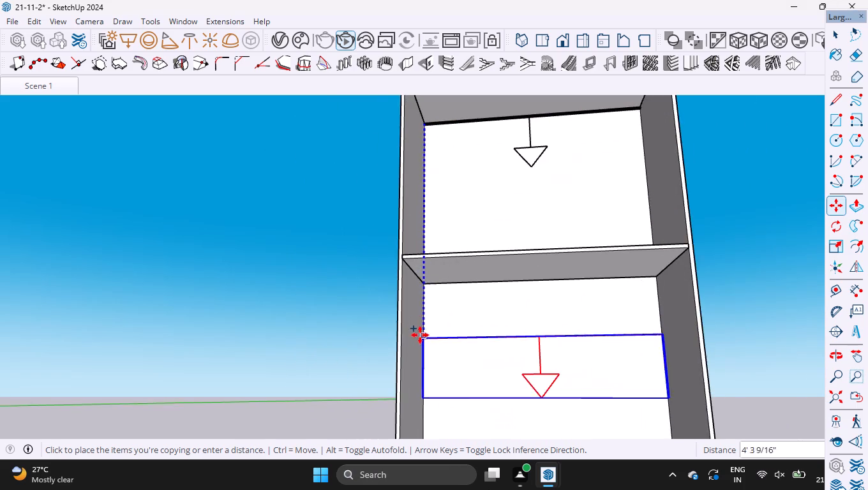
{"action": "scroll", "coordinate": [436, 276], "scroll_direction": "up", "scroll_amount": 5}
{"action": "left_click", "coordinate": [437, 270]}
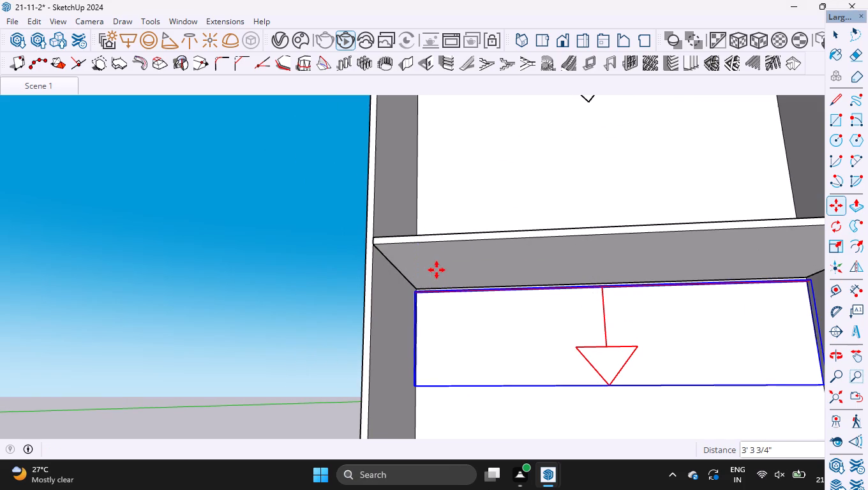
{"action": "key", "text": "space"}
{"action": "scroll", "coordinate": [430, 268], "scroll_direction": "down", "scroll_amount": 5}
{"action": "scroll", "coordinate": [427, 336], "scroll_direction": "down", "scroll_amount": 11}
{"action": "left_click", "coordinate": [586, 323]}
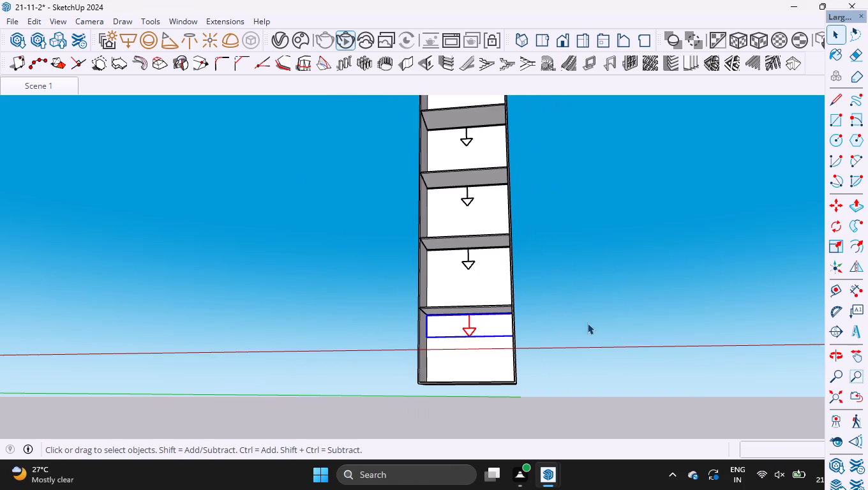
Erase the construction guide running past the top of the shelving column.
{"action": "scroll", "coordinate": [473, 410], "scroll_direction": "down", "scroll_amount": 4}
{"action": "middle_click_drag", "start_coordinate": [475, 365], "coordinate": [494, 391]}
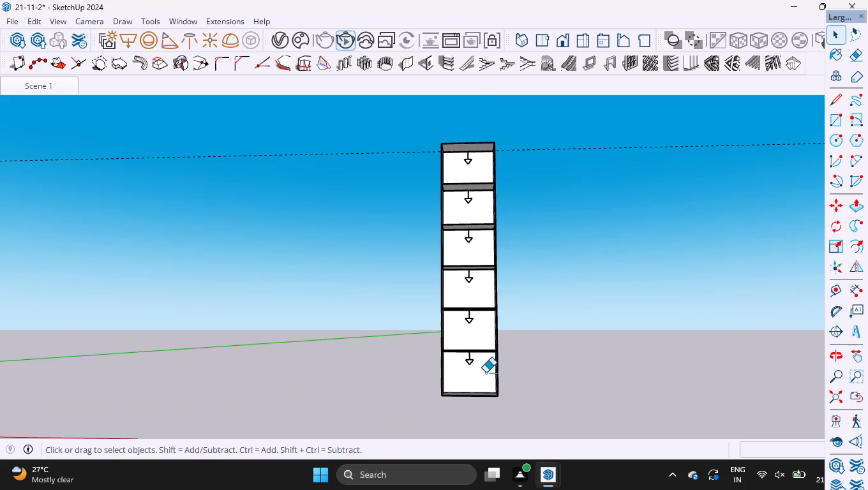
{"action": "key", "text": "e"}
{"action": "left_click_drag", "start_coordinate": [273, 121], "coordinate": [298, 188]}
{"action": "key", "text": "space"}
Frame the whole shelving column from the front and check its strip lights in the V-Ray render.
{"action": "middle_click_drag", "start_coordinate": [460, 315], "coordinate": [461, 321]}
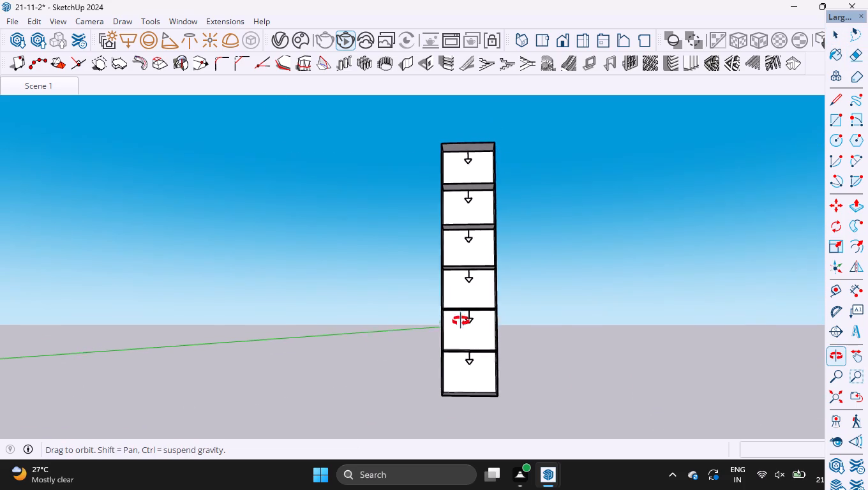
{"action": "middle_click_drag", "start_coordinate": [461, 321], "coordinate": [462, 342]}
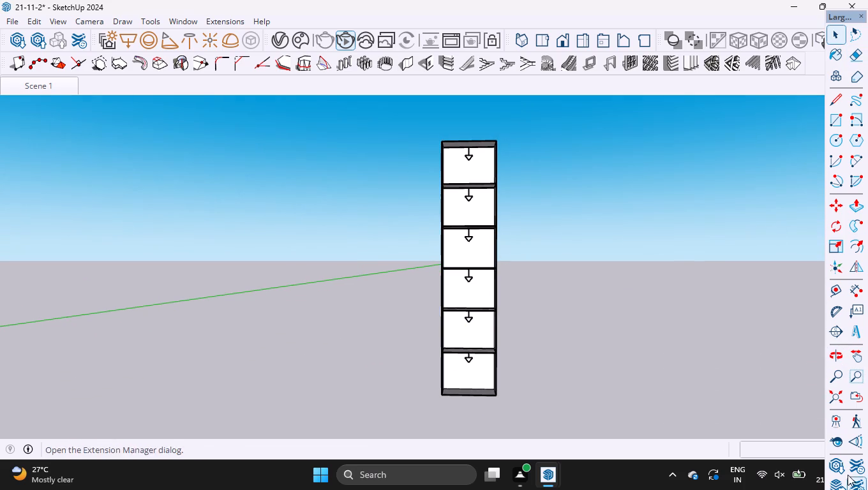
{"action": "left_click", "coordinate": [839, 397]}
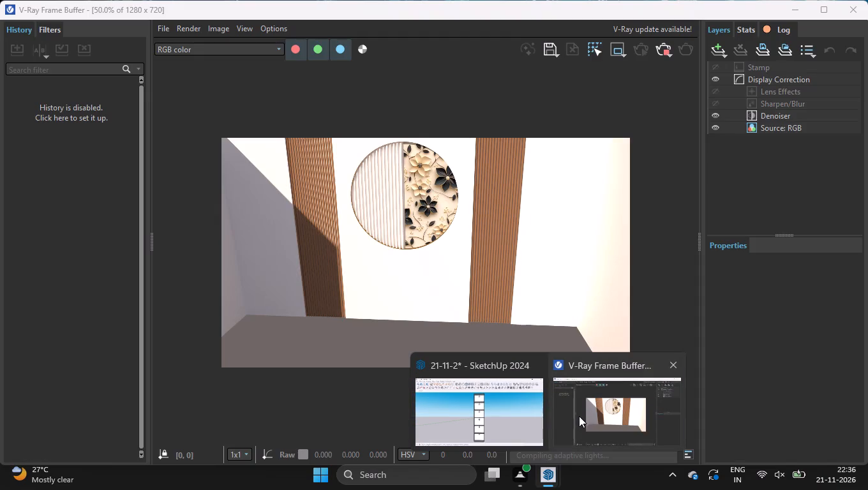
{"action": "left_click", "coordinate": [580, 415]}
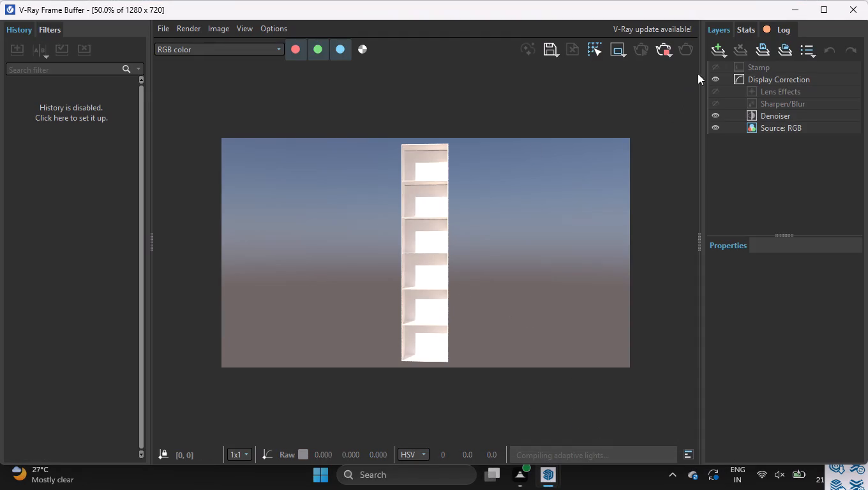
{"action": "left_click", "coordinate": [796, 10]}
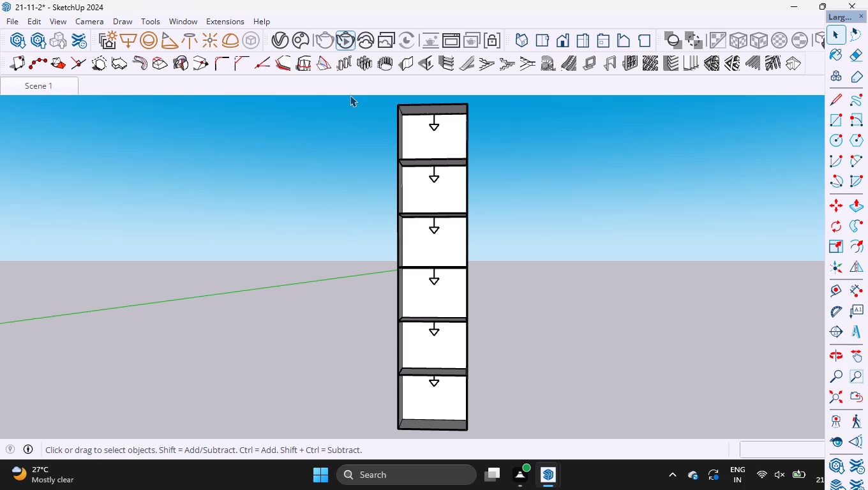
Set the V-Ray sun light's intensity to 0 and put the Asset Editor away.
{"action": "left_click", "coordinate": [284, 41]}
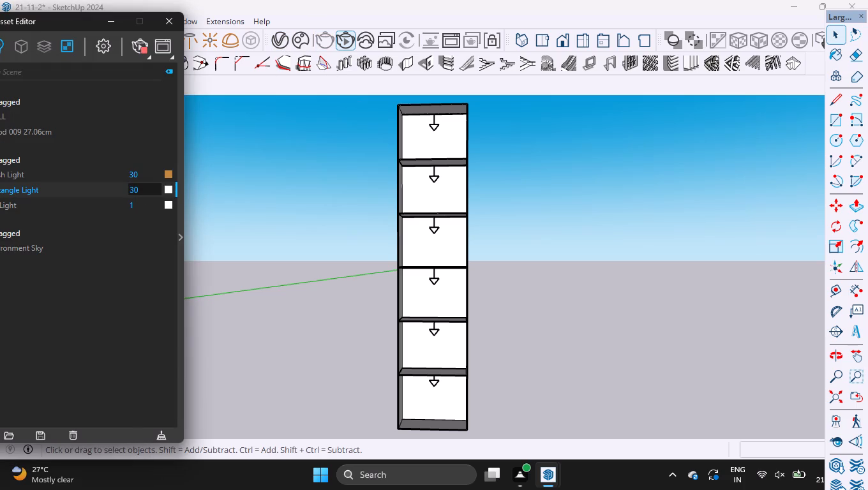
{"action": "left_click_drag", "start_coordinate": [144, 205], "coordinate": [115, 209]}
{"action": "key", "text": "0"}
{"action": "key", "text": "Return"}
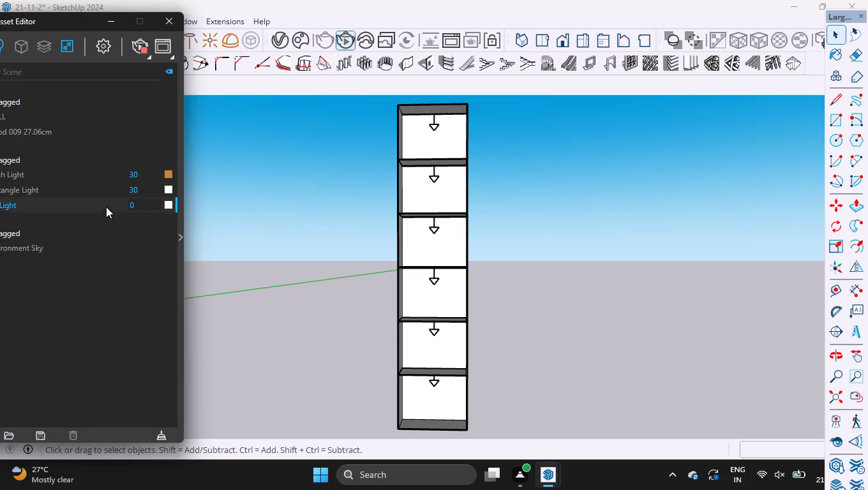
{"action": "left_click", "coordinate": [159, 21]}
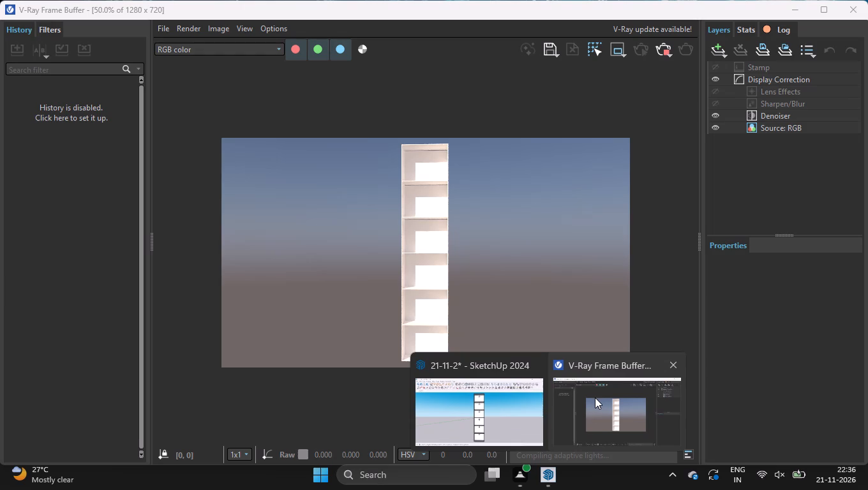
Bring back the V-Ray Frame Buffer and place it side by side with the model window.
{"action": "left_click", "coordinate": [595, 397]}
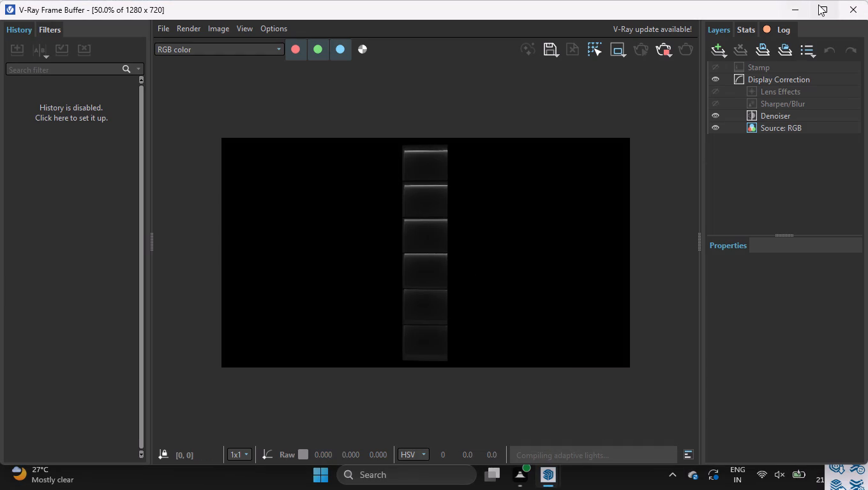
{"action": "left_click", "coordinate": [765, 36]}
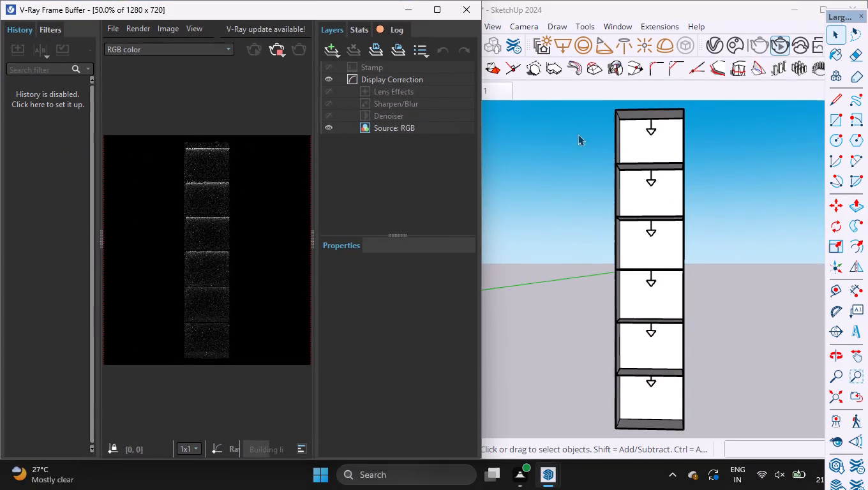
Move the fourth compartment's strip light down about 3 5/8", off the shelf above it, and clear the selection.
{"action": "middle_click_drag", "start_coordinate": [615, 124], "coordinate": [619, 145]}
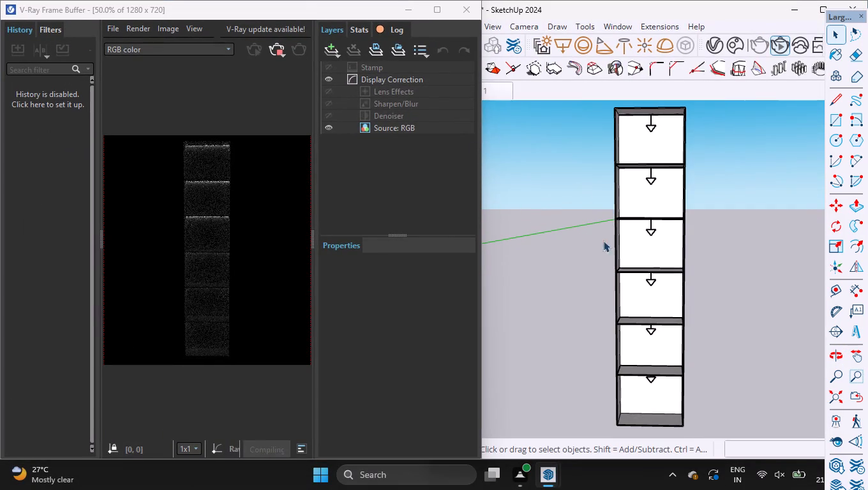
{"action": "left_click", "coordinate": [652, 282]}
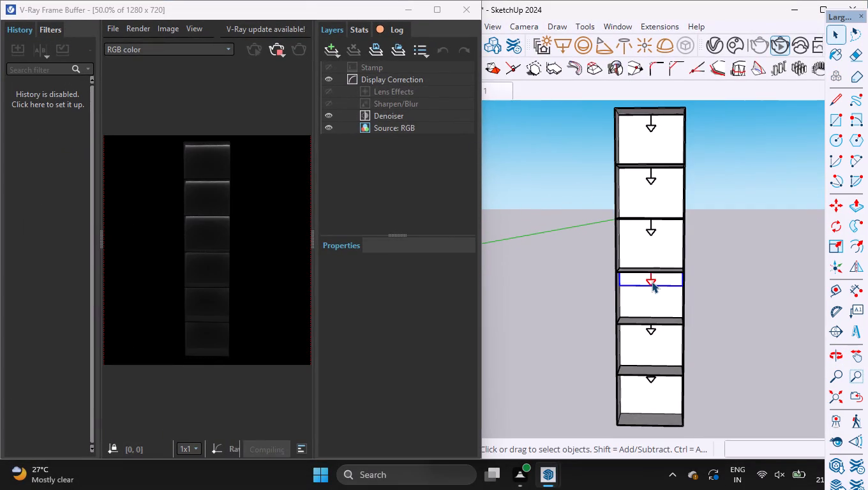
{"action": "key", "text": "m"}
{"action": "left_click", "coordinate": [734, 288]}
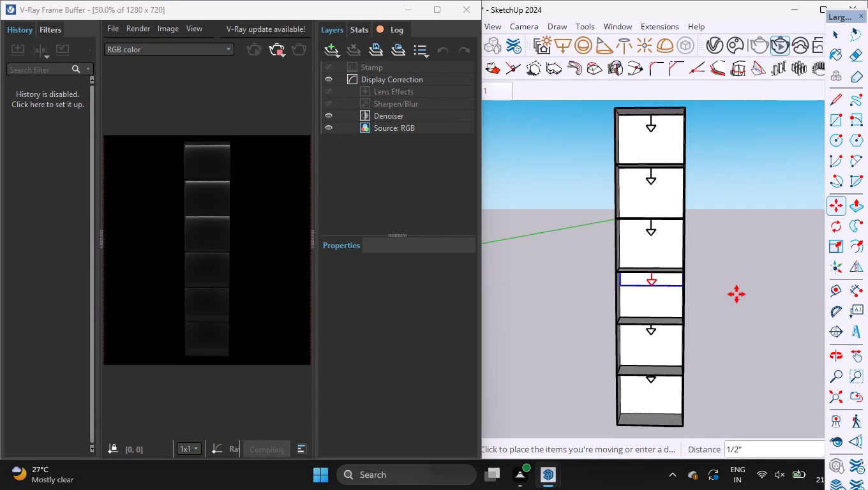
{"action": "left_click", "coordinate": [737, 298]}
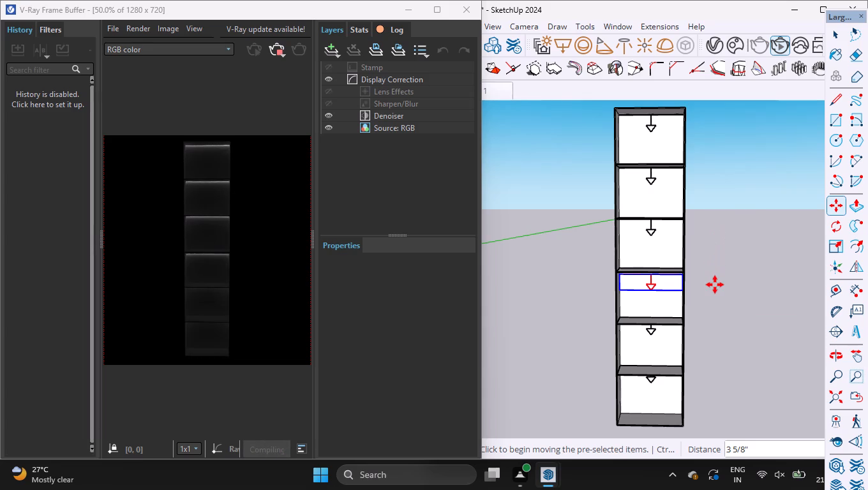
{"action": "key", "text": "space"}
{"action": "left_click", "coordinate": [715, 288]}
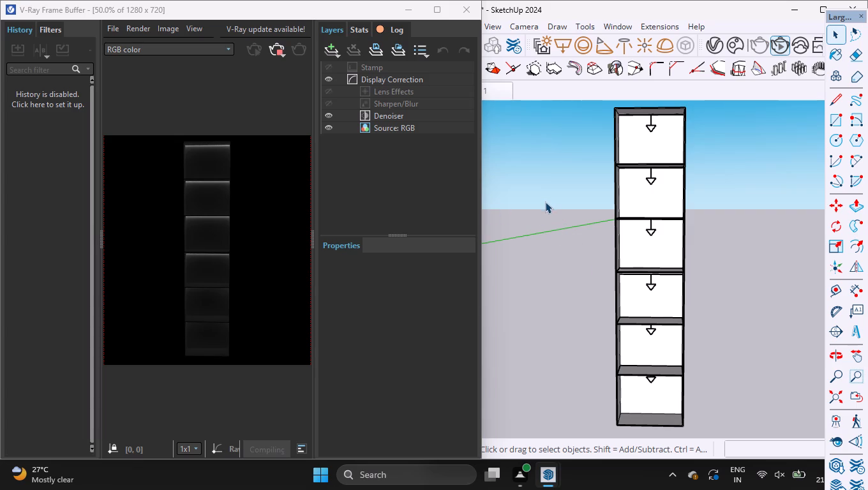
Lower the third compartment's strip light from the shelf above in two 0.5" moves, and clear the selection.
{"action": "middle_click_drag", "start_coordinate": [545, 203], "coordinate": [549, 214]}
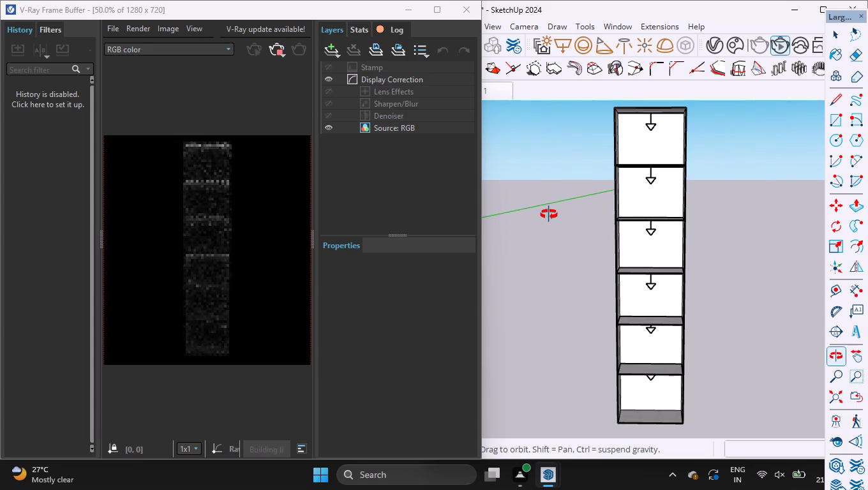
{"action": "middle_click_drag", "start_coordinate": [549, 214], "coordinate": [549, 216]}
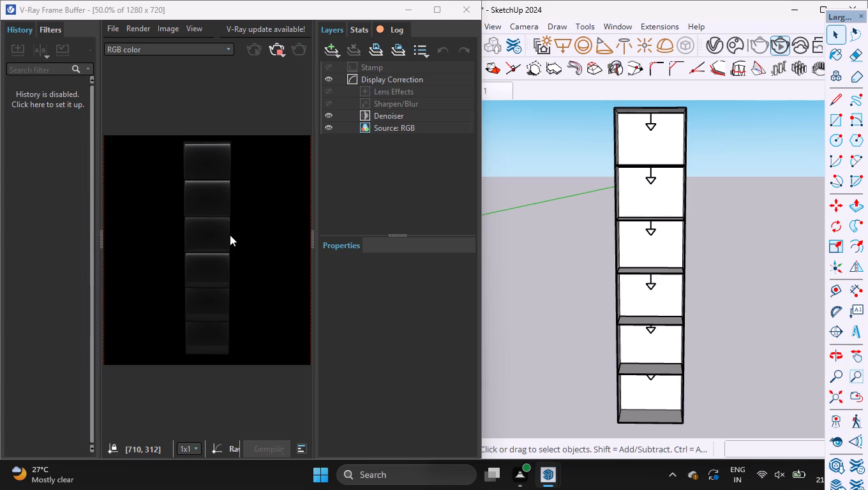
{"action": "left_click", "coordinate": [651, 231]}
{"action": "key", "text": "m"}
{"action": "left_click", "coordinate": [767, 237]}
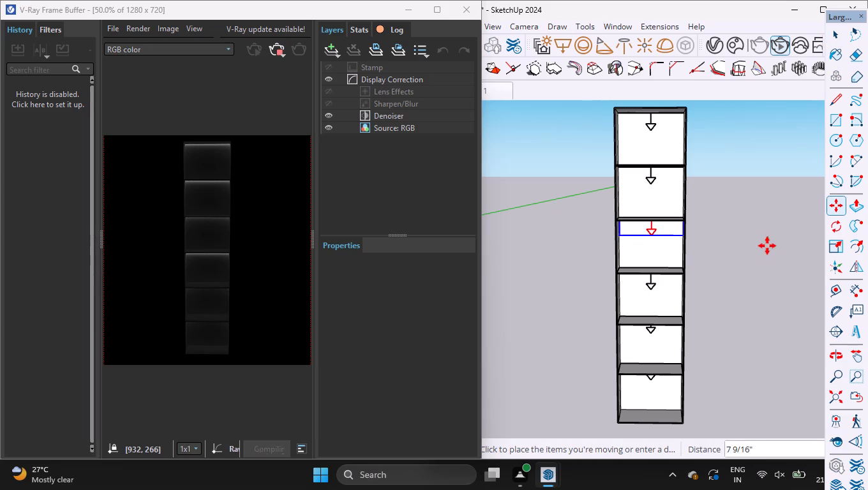
{"action": "key", "text": "Up"}
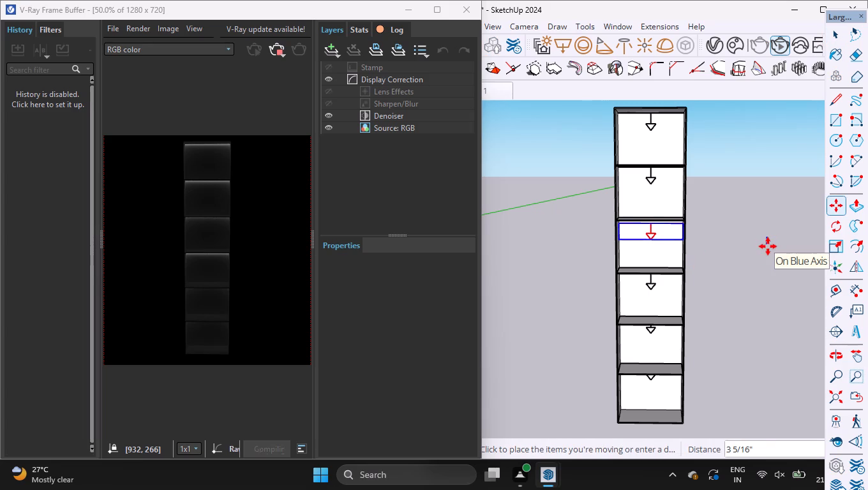
{"action": "type", "text": "0.5"}
{"action": "key", "text": "Return"}
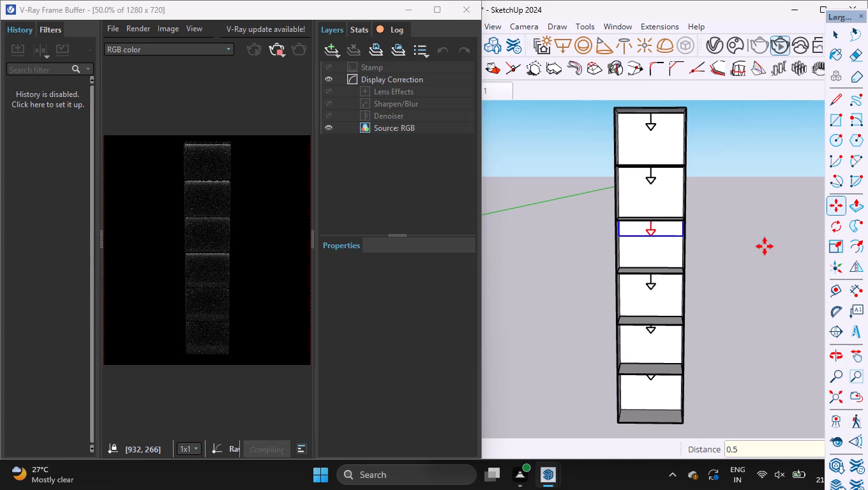
{"action": "left_click", "coordinate": [752, 242]}
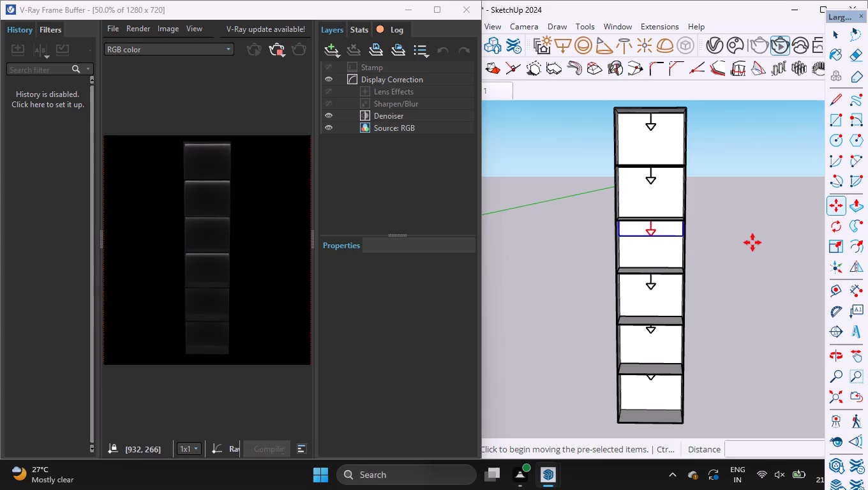
{"action": "type", "text": "0.5"}
{"action": "key", "text": "Return"}
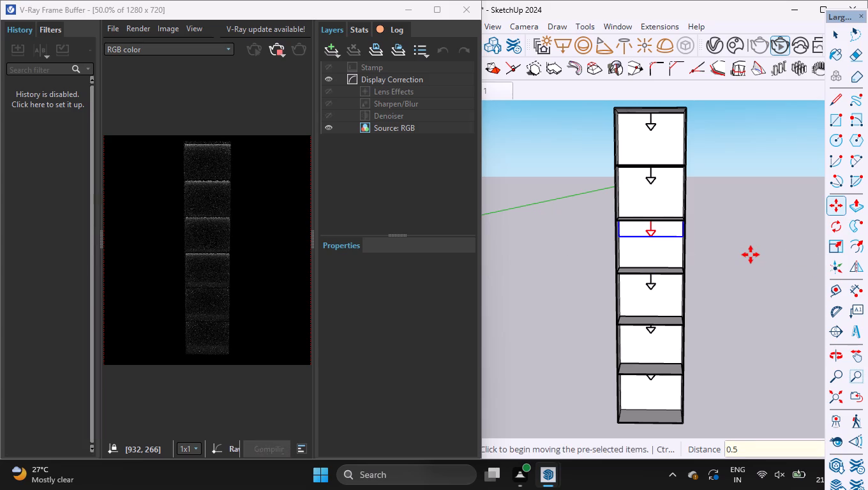
{"action": "key", "text": "v"}
{"action": "key", "text": "space"}
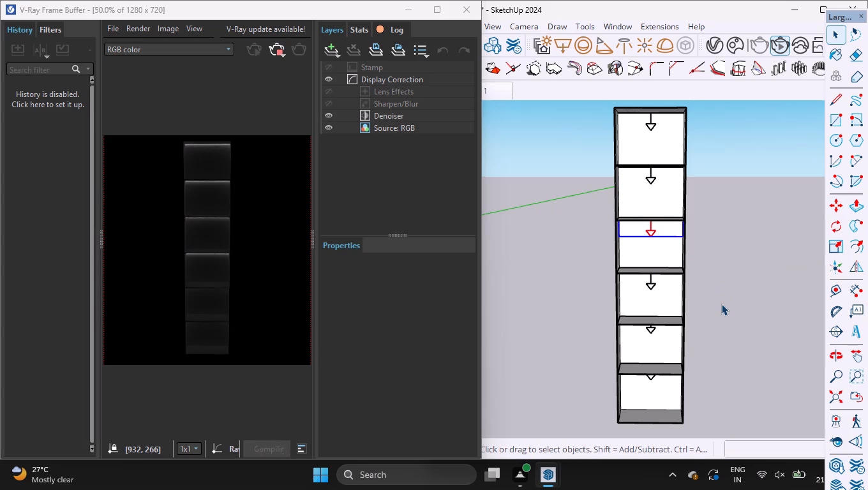
{"action": "left_click", "coordinate": [721, 304]}
Move the strip lights of the fifth and bottom compartments together 1" straight down.
{"action": "left_click", "coordinate": [655, 329]}
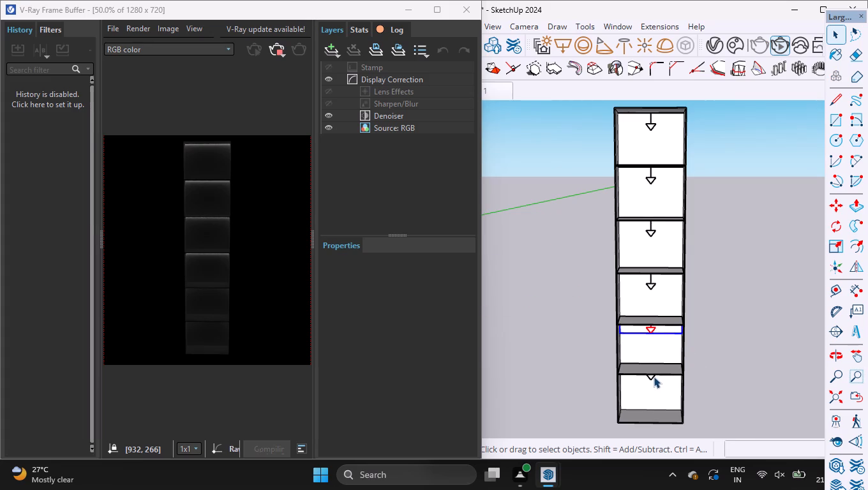
{"action": "left_click", "coordinate": [652, 378], "text": "ctrl"}
{"action": "key", "text": "m"}
{"action": "left_click", "coordinate": [747, 333]}
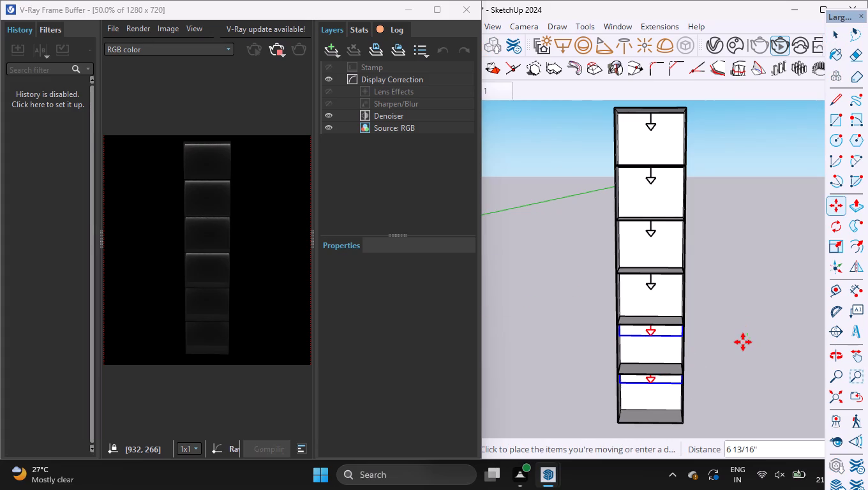
{"action": "key", "text": "Up"}
{"action": "type", "text": "1\""}
{"action": "key", "text": "Return"}
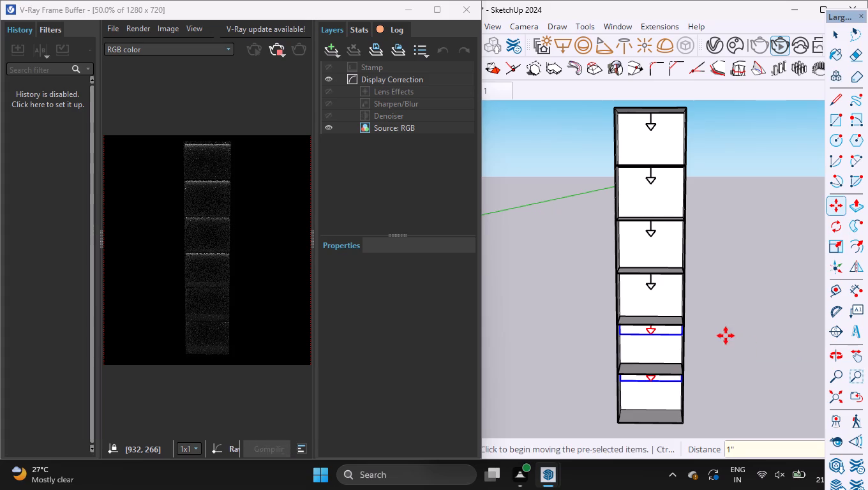
Lower the fifth and bottom compartments' strip lights further along the blue axis, by 0.5" and another 1".
{"action": "left_click", "coordinate": [721, 350]}
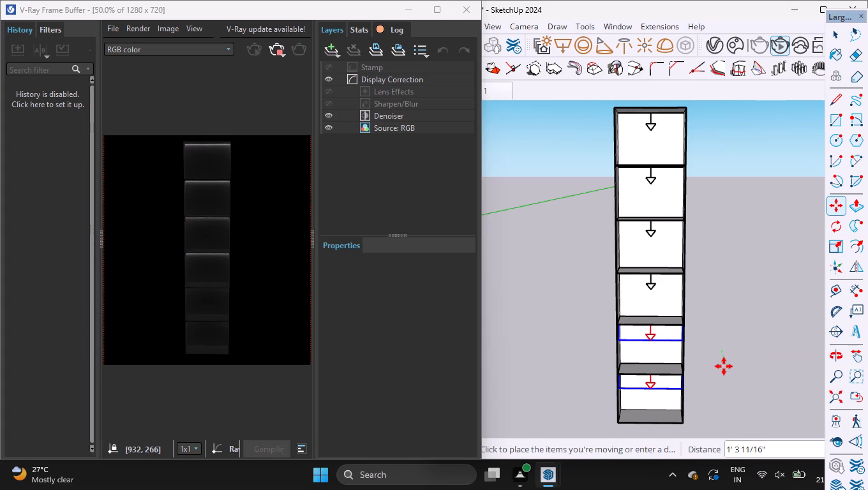
{"action": "key", "text": "Up"}
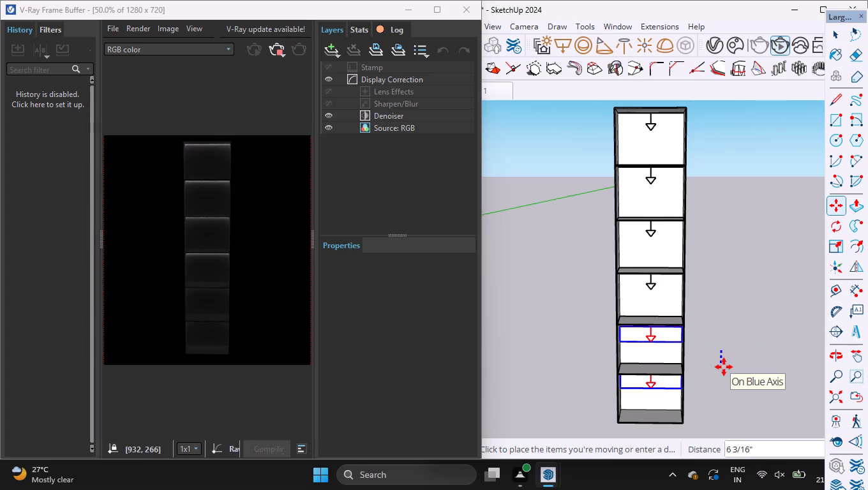
{"action": "type", "text": "0.5"}
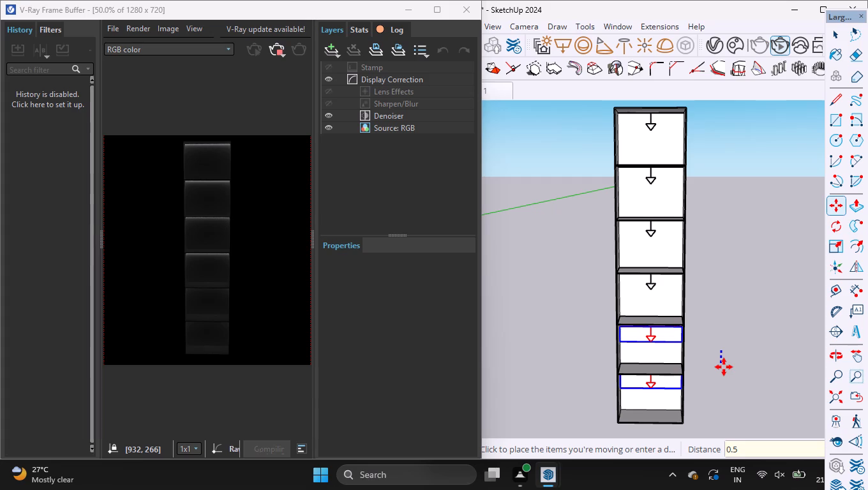
{"action": "key", "text": "Return"}
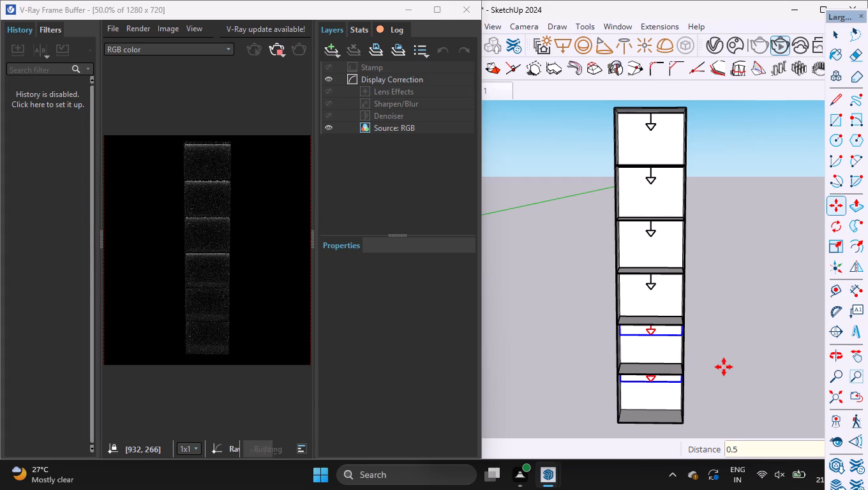
{"action": "middle_click_drag", "start_coordinate": [723, 366], "coordinate": [723, 359]}
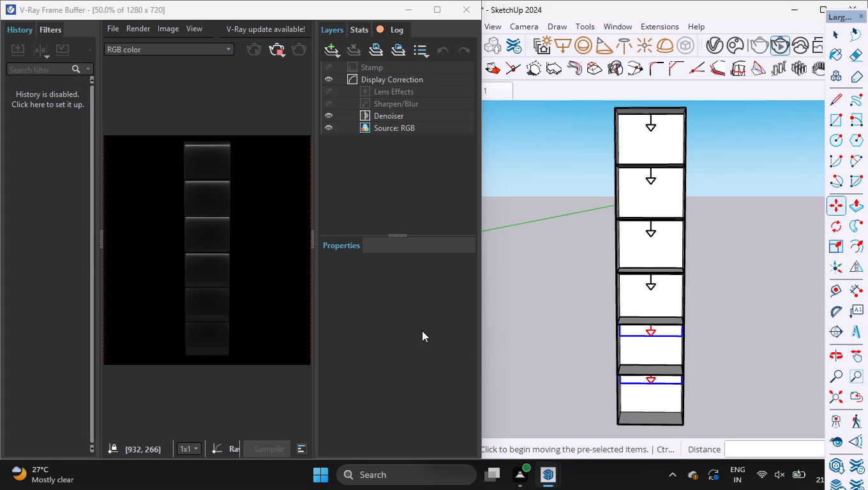
{"action": "left_click", "coordinate": [758, 303]}
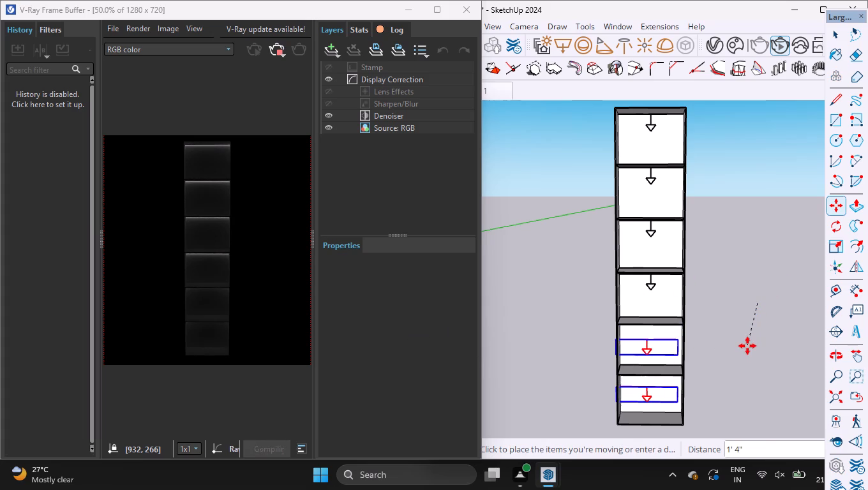
{"action": "key", "text": "Up"}
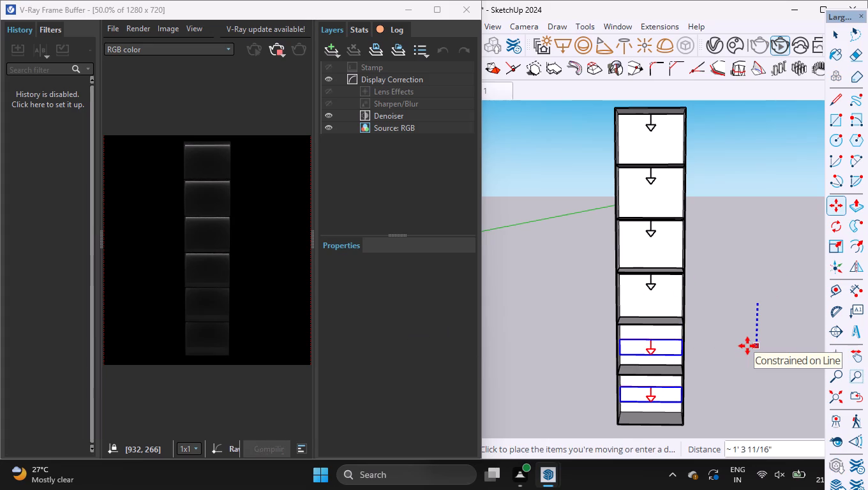
{"action": "type", "text": "1\""}
{"action": "key", "text": "Return"}
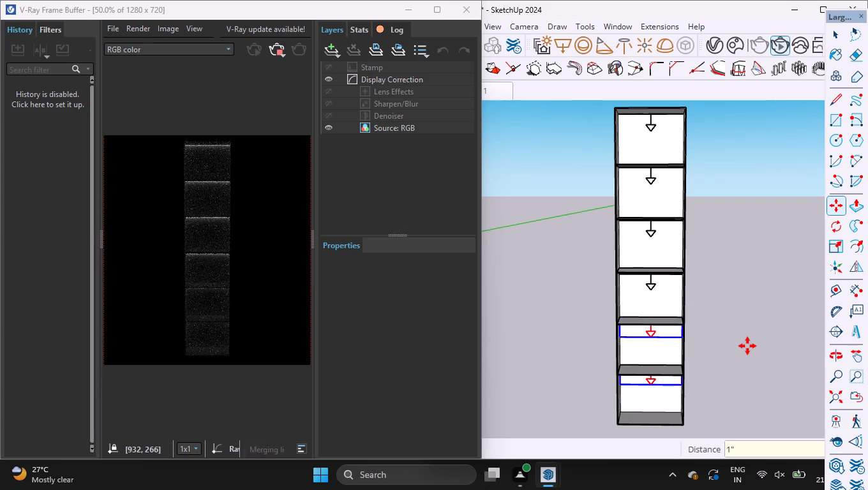
Finish moving the fifth and bottom compartments' strip lights and clear their selection.
{"action": "key", "text": "space"}
{"action": "middle_click", "coordinate": [745, 346]}
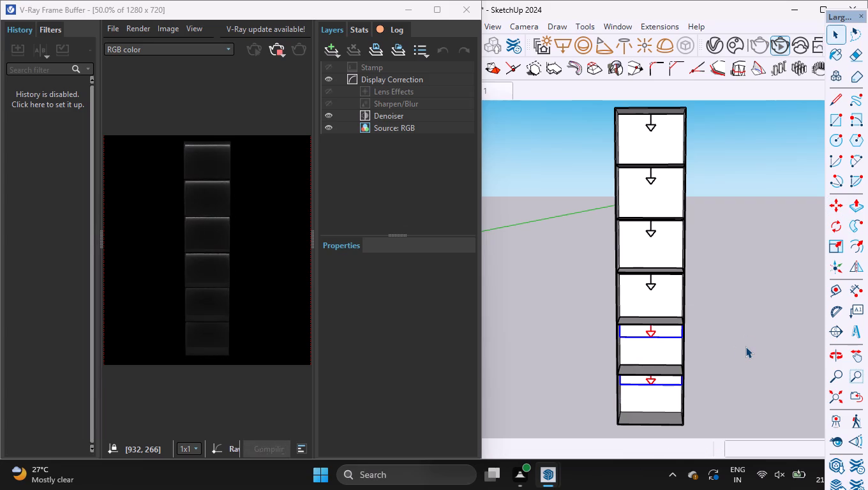
{"action": "left_click", "coordinate": [745, 346]}
Select the whole shelving unit with its six strip lights, bring the hidden rest of the room back around it, and clear the selection.
{"action": "middle_click_drag", "start_coordinate": [745, 346], "coordinate": [745, 329]}
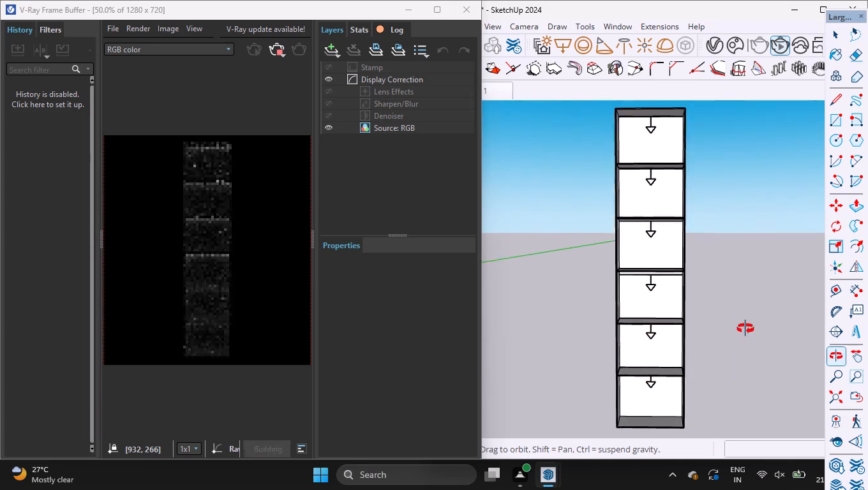
{"action": "middle_click_drag", "start_coordinate": [745, 329], "coordinate": [749, 303]}
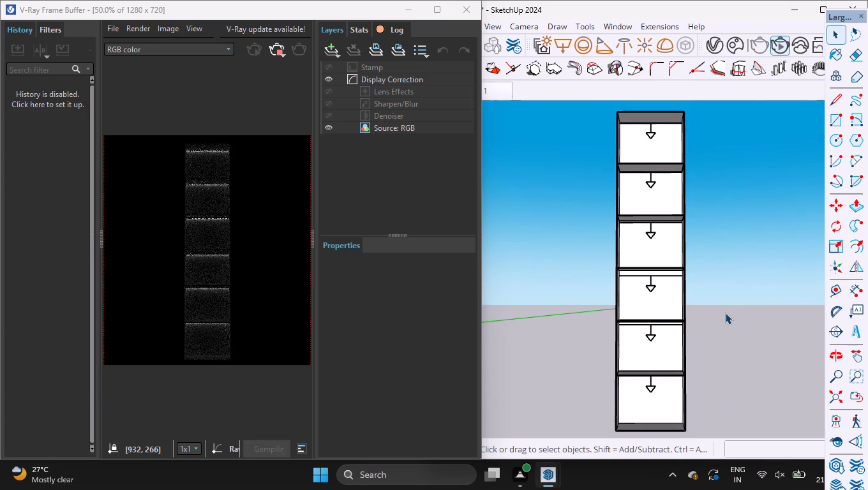
{"action": "left_click", "coordinate": [725, 313]}
{"action": "left_click_drag", "start_coordinate": [703, 412], "coordinate": [629, 133]}
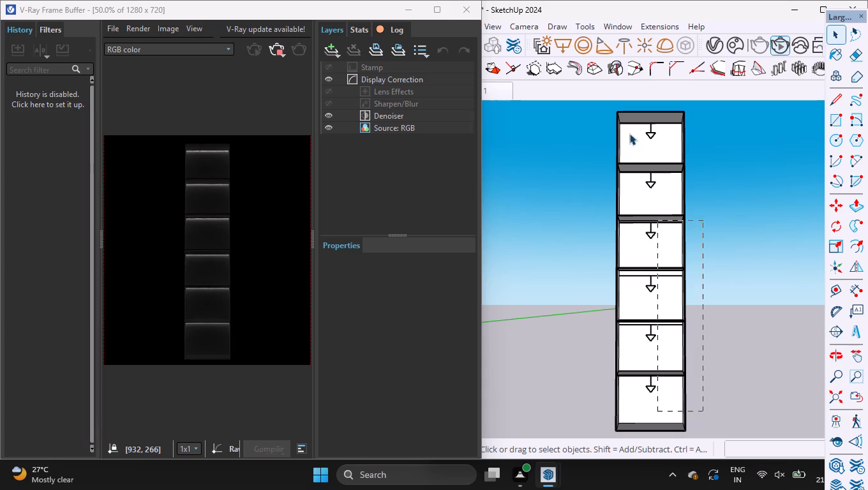
{"action": "left_click_drag", "start_coordinate": [629, 133], "coordinate": [595, 93]}
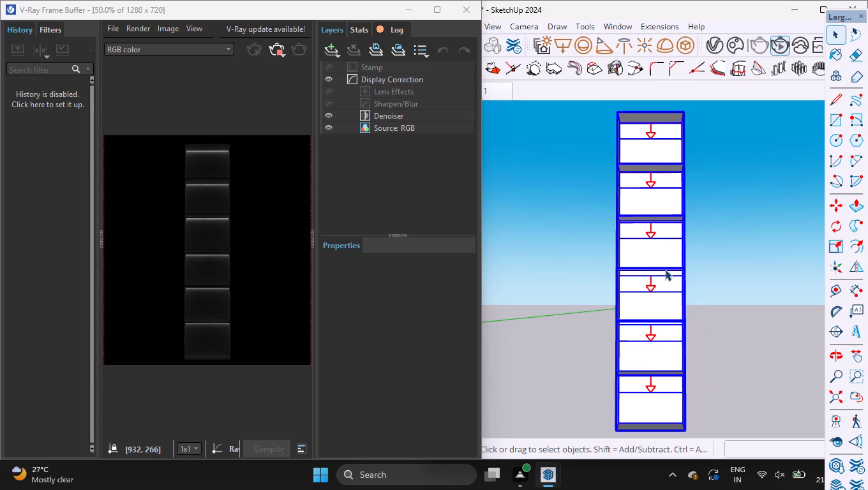
{"action": "right_click", "coordinate": [666, 269]}
{"action": "left_click", "coordinate": [698, 330]}
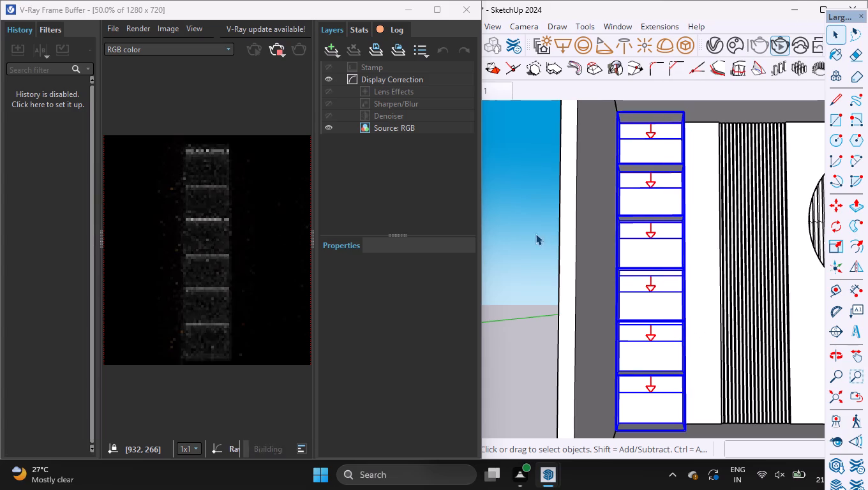
{"action": "left_click", "coordinate": [496, 219]}
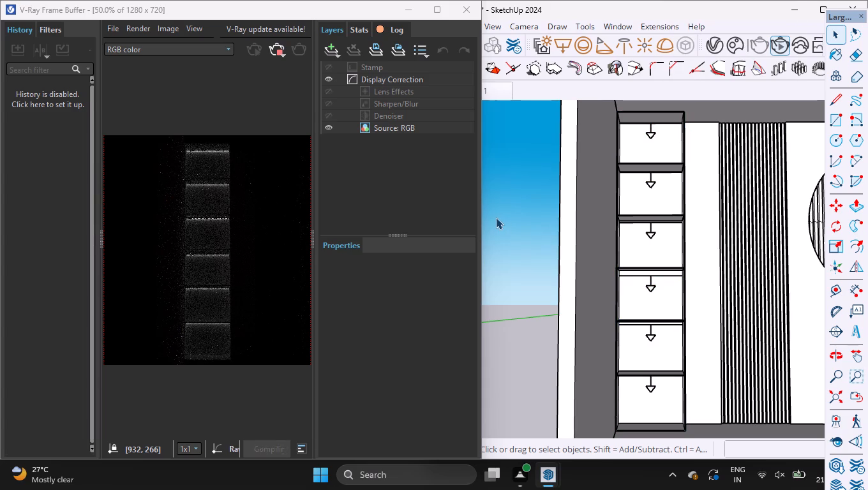
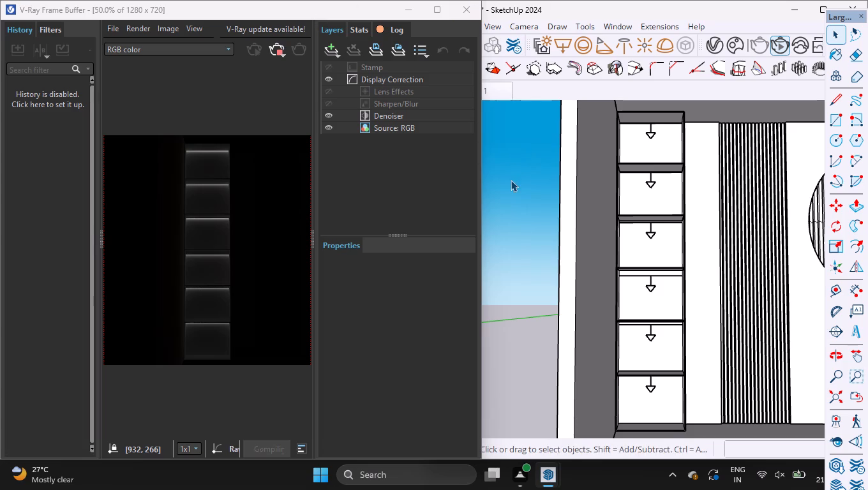
Restore the Scene 1 view and collapse the frame buffer's history and layers panes so the whole render image shows.
{"action": "left_click", "coordinate": [496, 86]}
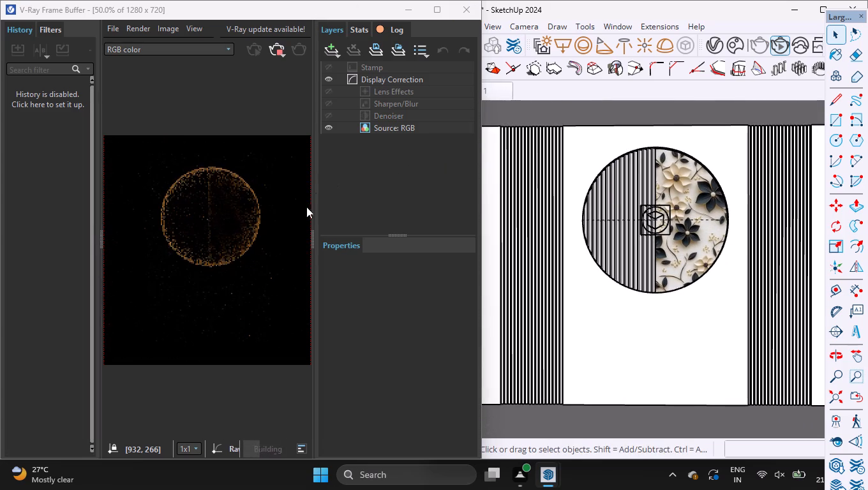
{"action": "left_click_drag", "start_coordinate": [103, 239], "coordinate": [17, 223]}
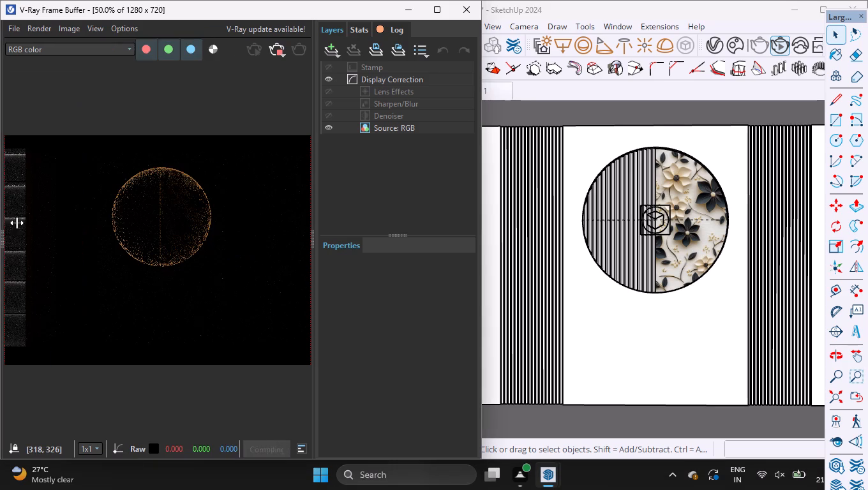
{"action": "left_click_drag", "start_coordinate": [17, 223], "coordinate": [0, 225]}
{"action": "left_click_drag", "start_coordinate": [311, 240], "coordinate": [348, 244]}
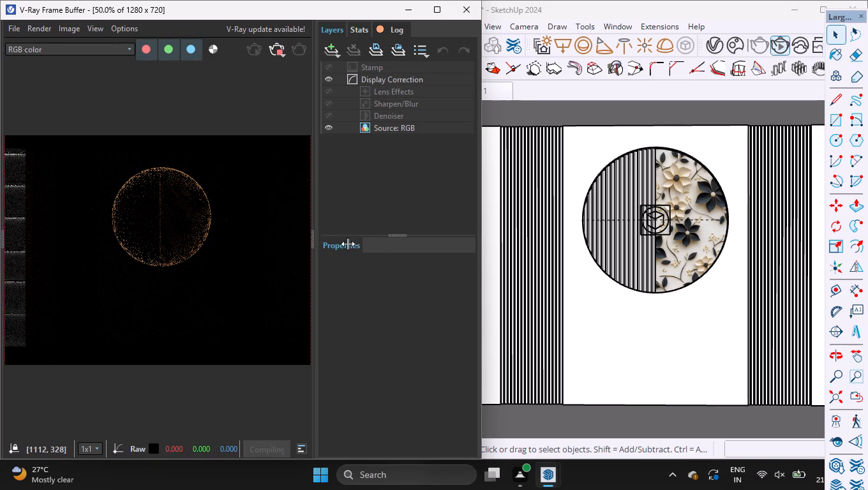
{"action": "left_click_drag", "start_coordinate": [348, 244], "coordinate": [437, 246]}
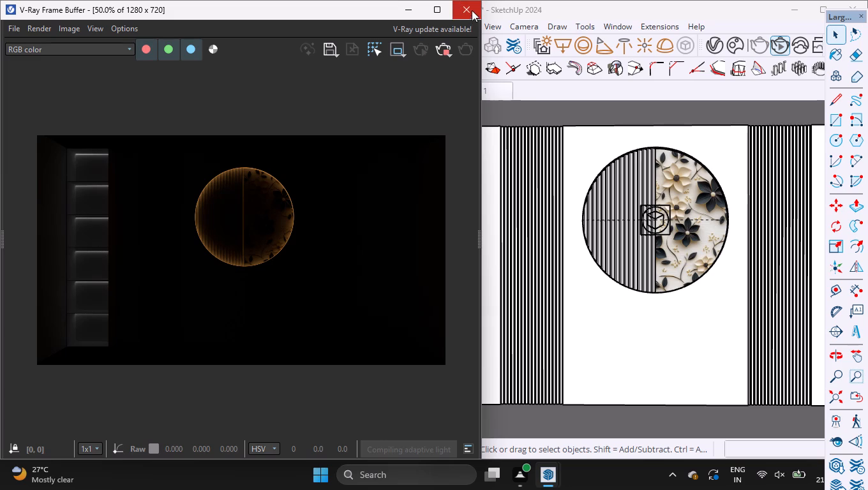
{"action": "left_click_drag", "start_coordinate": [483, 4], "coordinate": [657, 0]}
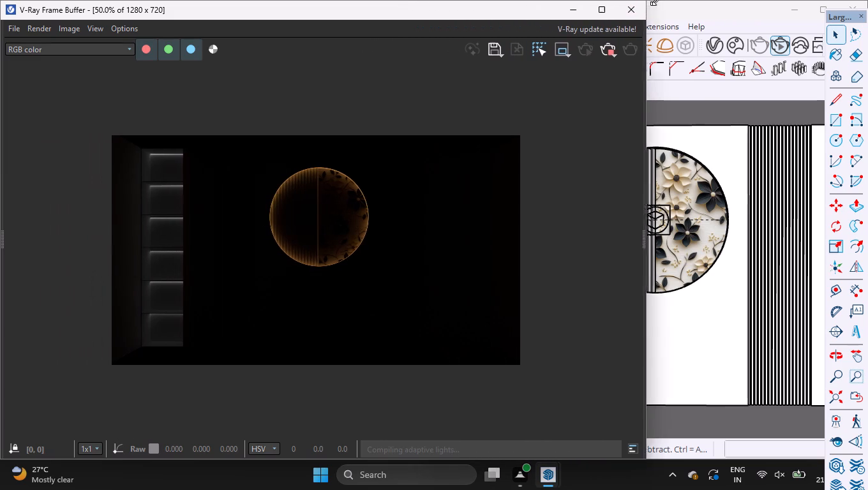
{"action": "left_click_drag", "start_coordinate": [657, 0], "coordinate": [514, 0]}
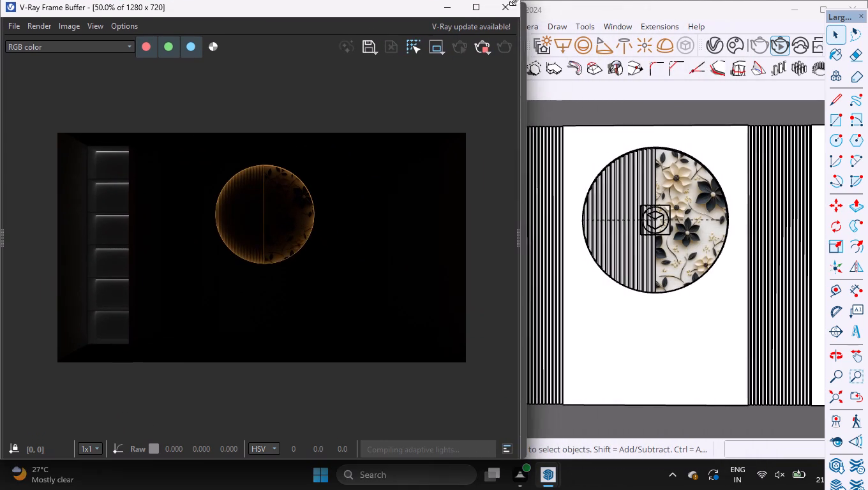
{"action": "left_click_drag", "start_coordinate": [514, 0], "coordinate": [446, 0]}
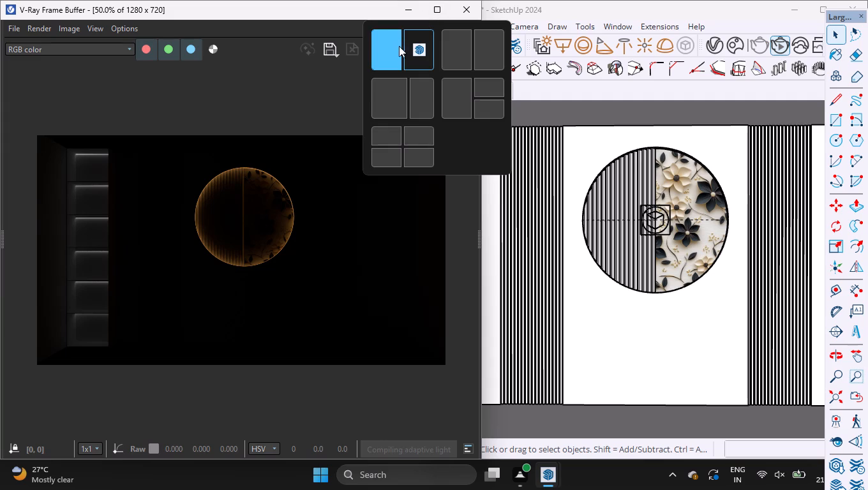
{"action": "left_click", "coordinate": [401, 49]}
Check the interactive render with the entire room in view, including the shelving strip lights and the circular wall feature.
{"action": "scroll", "coordinate": [565, 179], "scroll_direction": "down", "scroll_amount": 4}
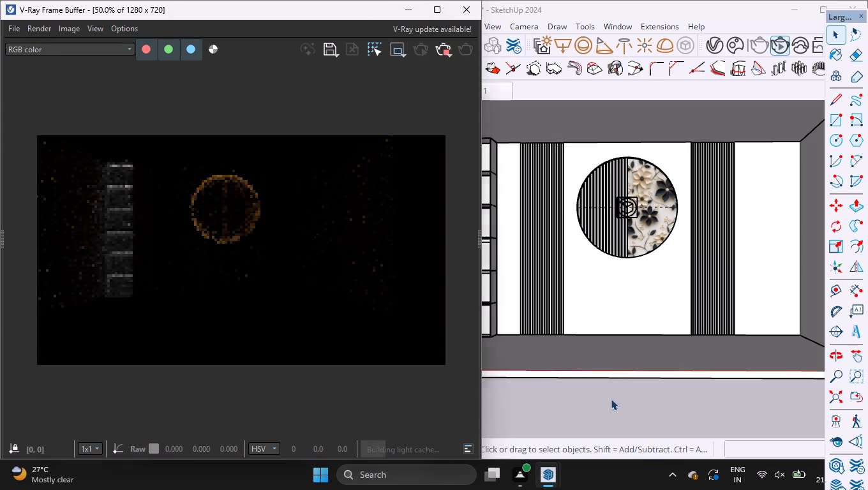
{"action": "left_click", "coordinate": [611, 399]}
{"action": "scroll", "coordinate": [586, 339], "scroll_direction": "down", "scroll_amount": 4}
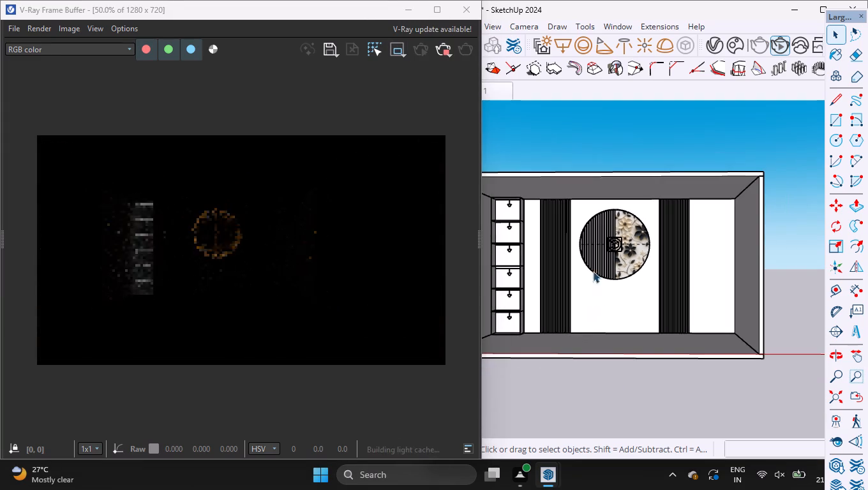
{"action": "middle_click_drag", "start_coordinate": [602, 256], "coordinate": [625, 261]}
{"action": "scroll", "coordinate": [637, 250], "scroll_direction": "down", "scroll_amount": 1}
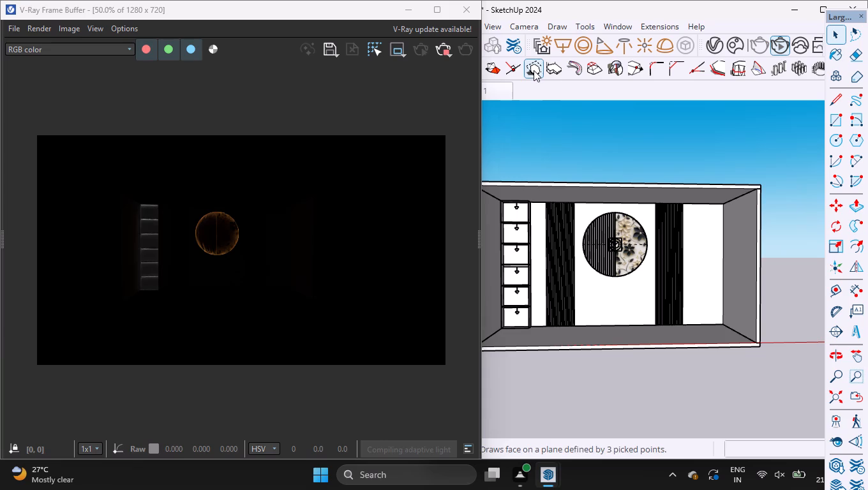
Stop the interactive render, close the frame buffer and maximize the modelling window.
{"action": "left_click", "coordinate": [438, 48]}
{"action": "left_click", "coordinate": [469, 12]}
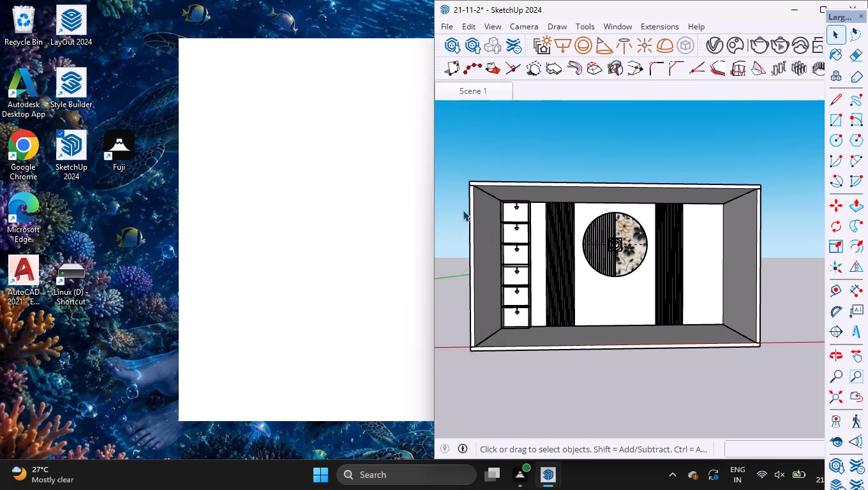
{"action": "scroll", "coordinate": [457, 276], "scroll_direction": "down", "scroll_amount": 1}
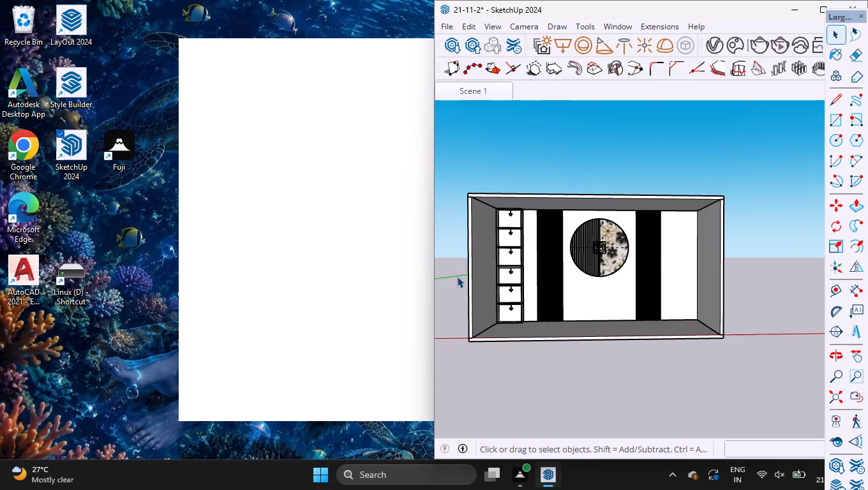
{"action": "scroll", "coordinate": [457, 276], "scroll_direction": "down", "scroll_amount": 1}
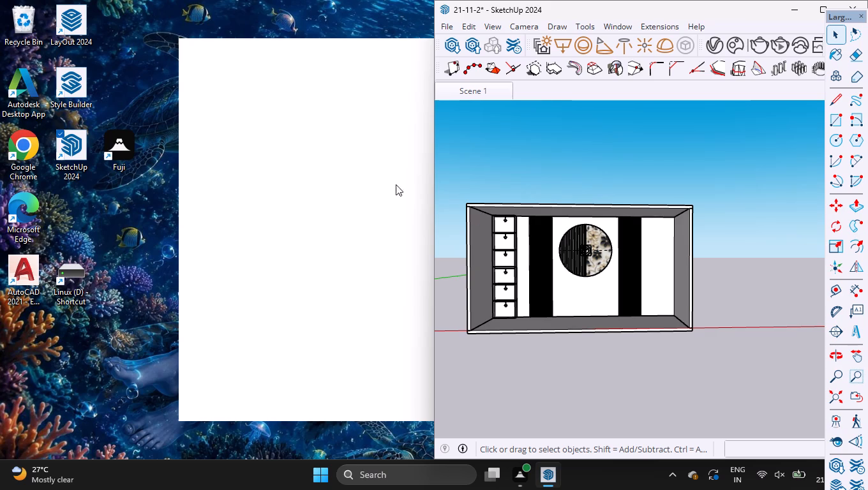
{"action": "left_click", "coordinate": [817, 13]}
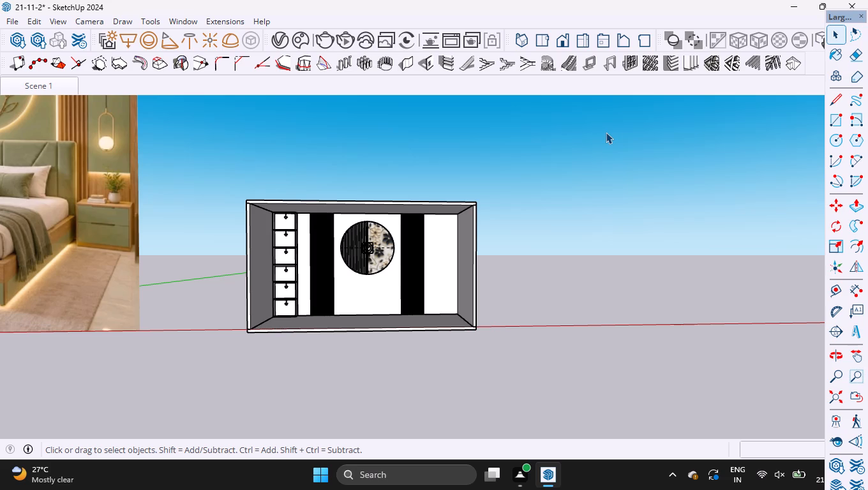
Delete the flat dark wood-textured plane lying on the ground beside the bedroom reference image.
{"action": "scroll", "coordinate": [625, 134], "scroll_direction": "down", "scroll_amount": 3}
{"action": "scroll", "coordinate": [619, 290], "scroll_direction": "down", "scroll_amount": 3}
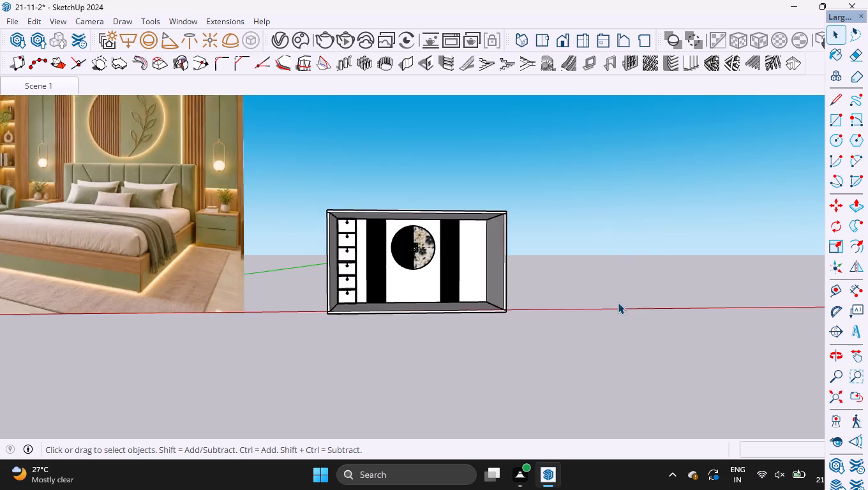
{"action": "scroll", "coordinate": [608, 290], "scroll_direction": "down", "scroll_amount": 1}
{"action": "middle_click_drag", "start_coordinate": [608, 308], "coordinate": [622, 310]}
{"action": "scroll", "coordinate": [608, 325], "scroll_direction": "down", "scroll_amount": 2}
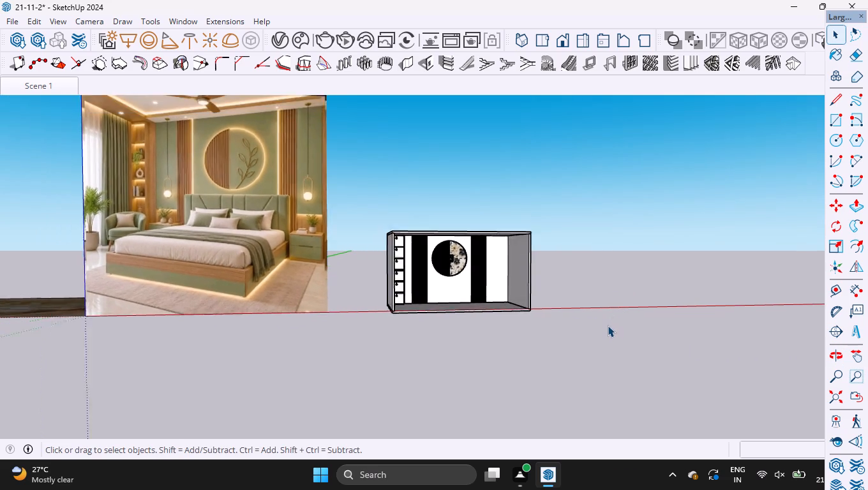
{"action": "scroll", "coordinate": [608, 325], "scroll_direction": "down", "scroll_amount": 2}
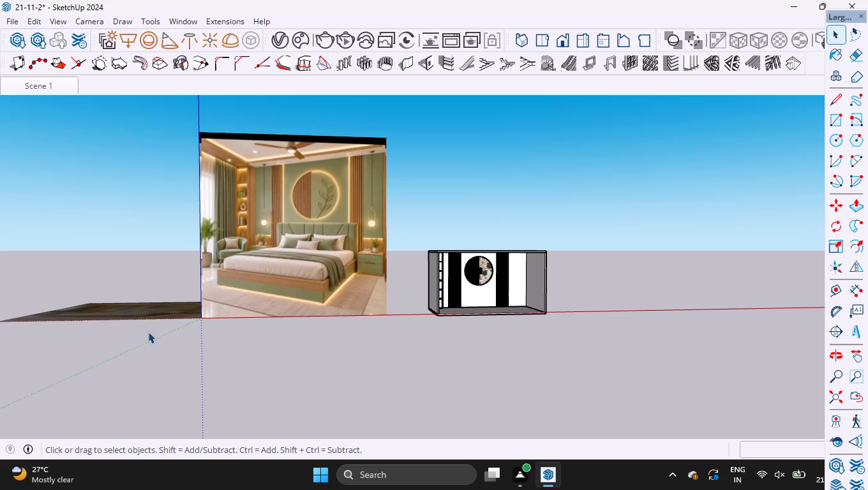
{"action": "left_click_drag", "start_coordinate": [135, 324], "coordinate": [110, 290]}
{"action": "left_click", "coordinate": [110, 290]}
{"action": "key", "text": "Delete"}
{"action": "left_click_drag", "start_coordinate": [113, 333], "coordinate": [95, 296]}
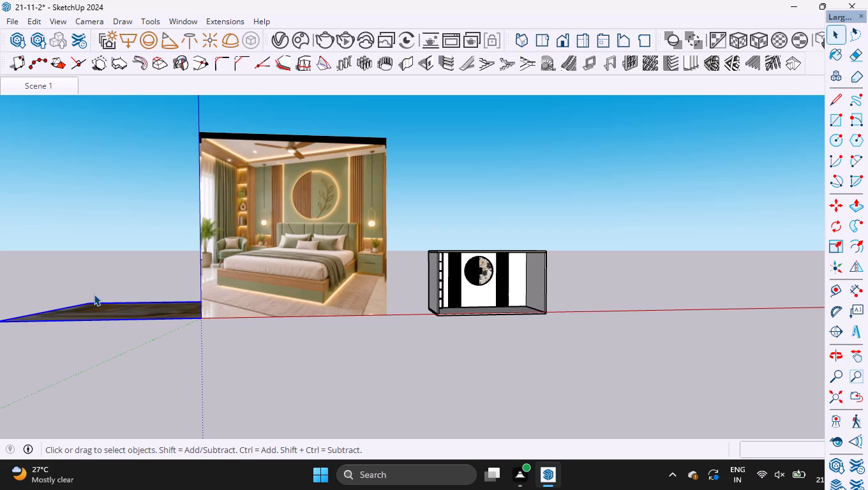
{"action": "key", "text": "Delete"}
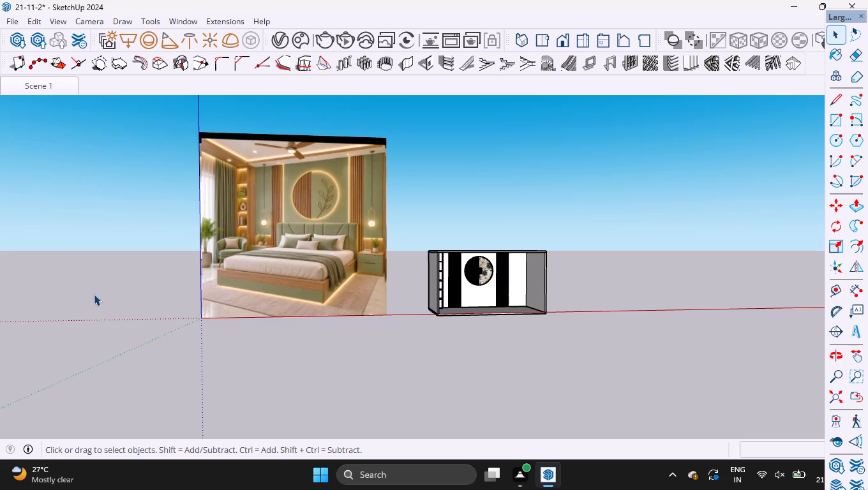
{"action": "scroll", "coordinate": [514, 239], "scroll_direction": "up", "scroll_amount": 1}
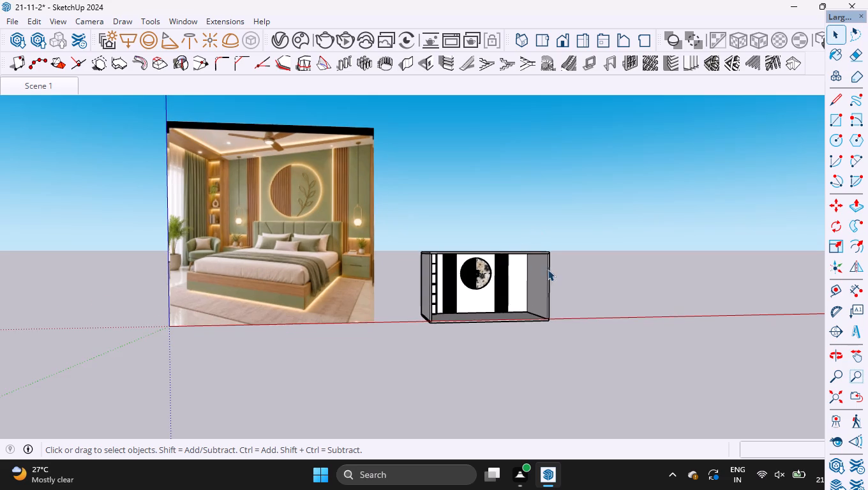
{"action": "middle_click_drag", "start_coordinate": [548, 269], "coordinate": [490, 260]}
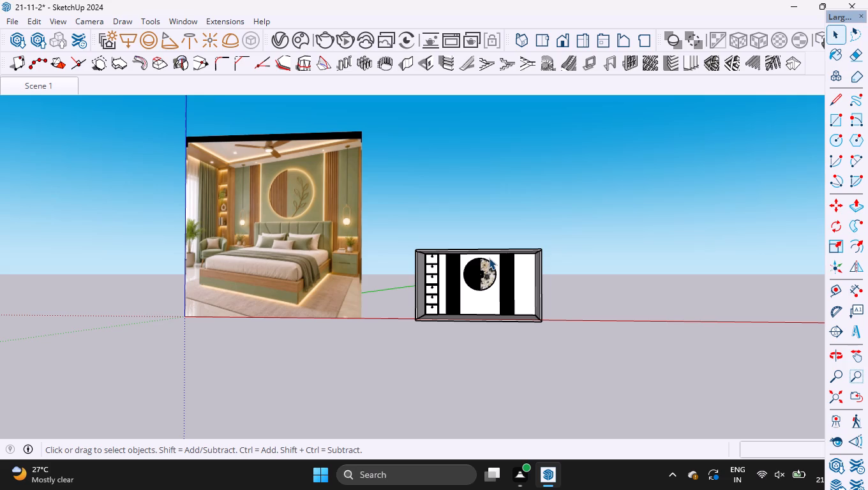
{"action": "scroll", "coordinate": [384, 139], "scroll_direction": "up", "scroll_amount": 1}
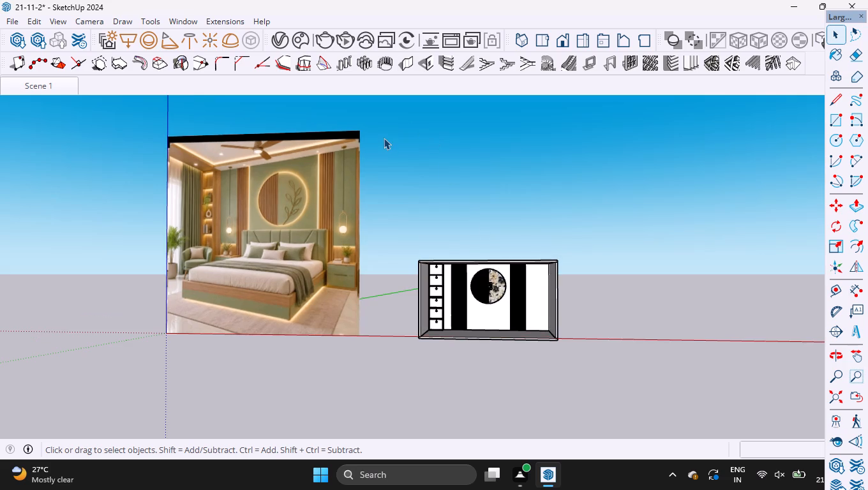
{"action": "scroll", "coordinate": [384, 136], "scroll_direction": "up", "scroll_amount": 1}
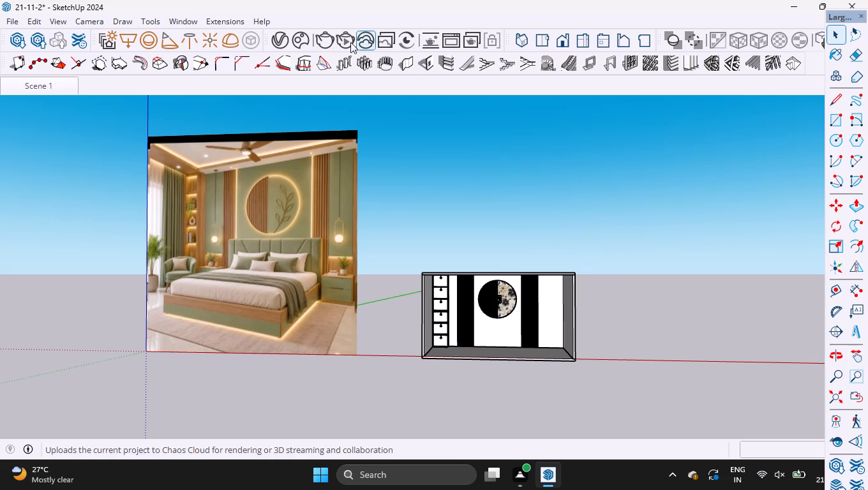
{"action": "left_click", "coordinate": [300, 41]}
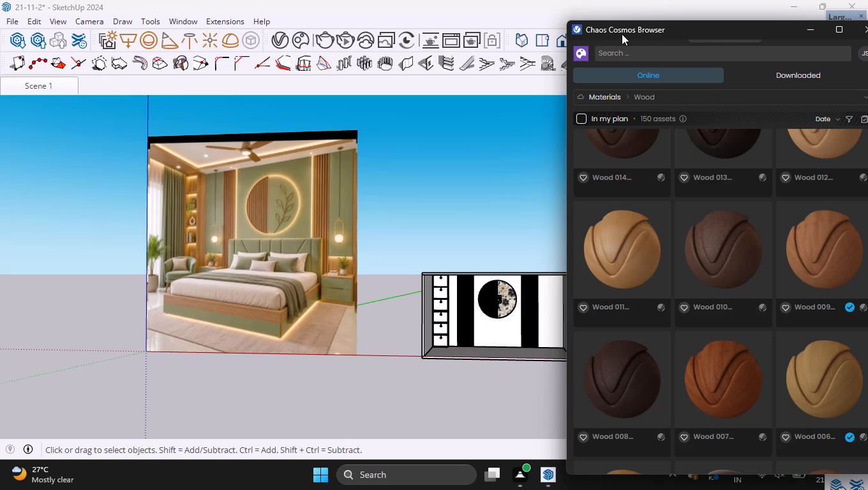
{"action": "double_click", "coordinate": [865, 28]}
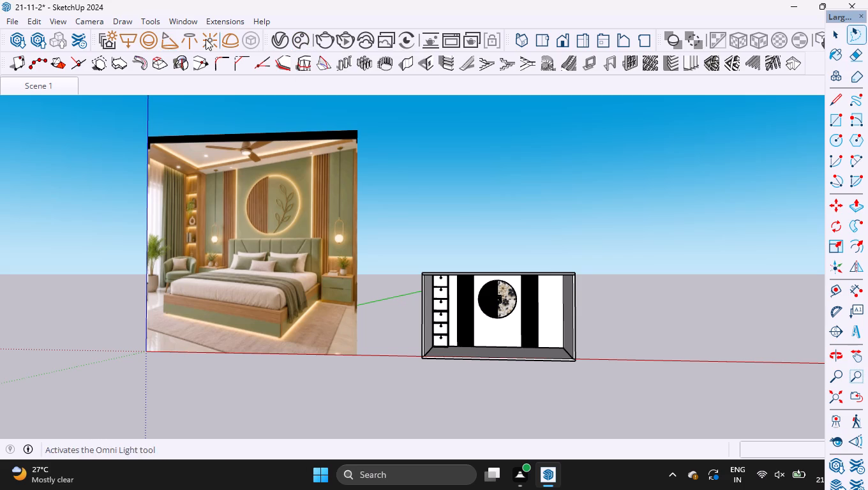
Search the 3D Warehouse for "bed" and browse the model results down to BED 3.
{"action": "left_click", "coordinate": [19, 45]}
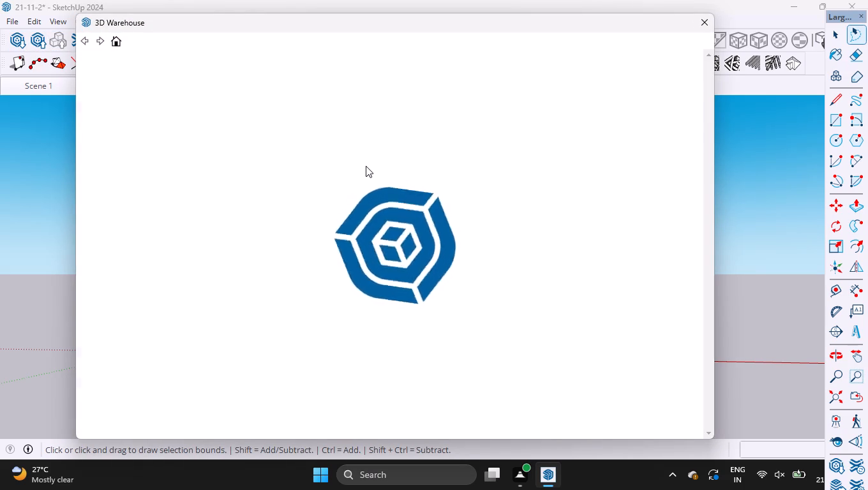
{"action": "left_click", "coordinate": [290, 68]}
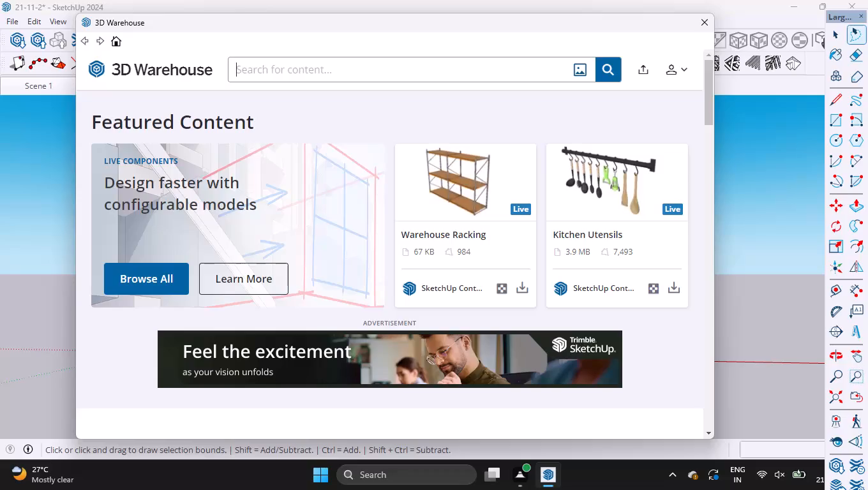
{"action": "type", "text": "bed"}
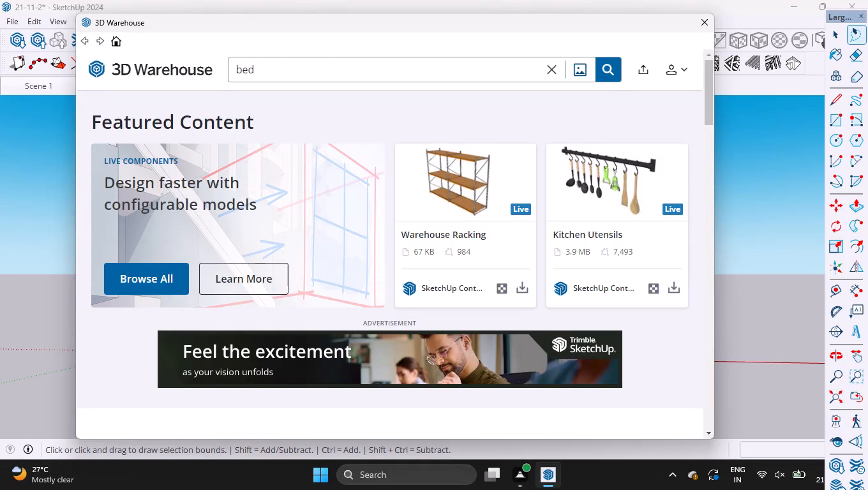
{"action": "key", "text": "Return"}
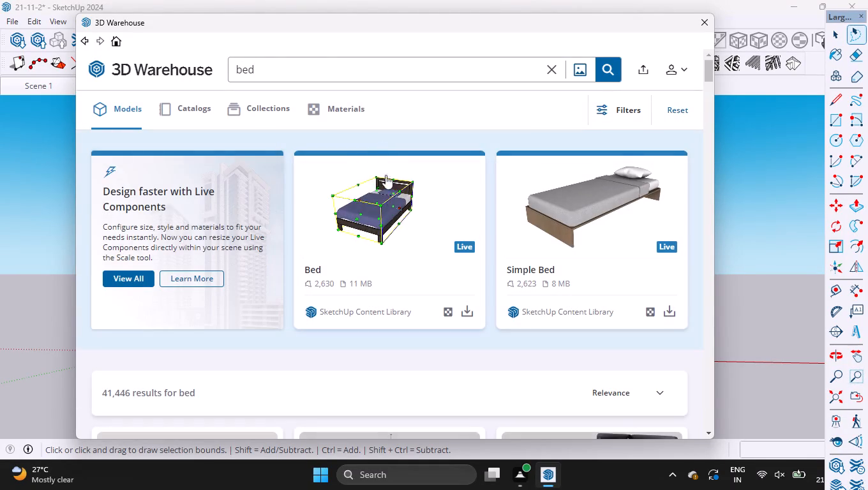
{"action": "scroll", "coordinate": [396, 208], "scroll_direction": "down", "scroll_amount": 3}
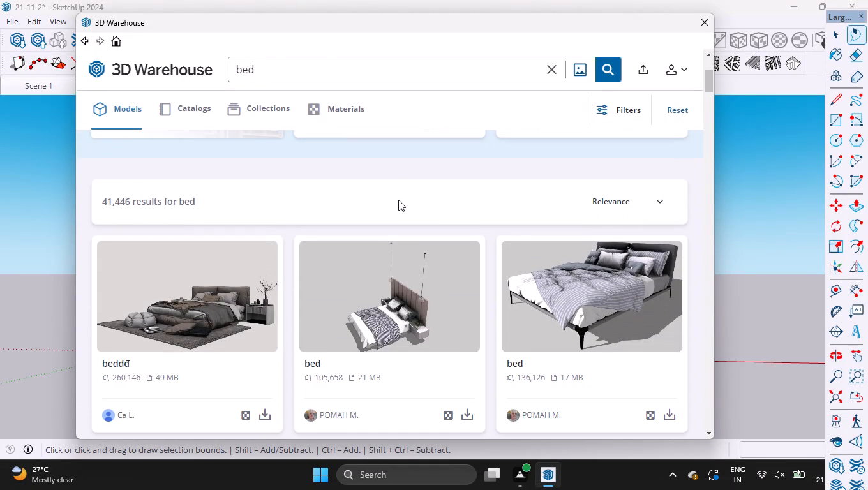
{"action": "scroll", "coordinate": [398, 200], "scroll_direction": "down", "scroll_amount": 1}
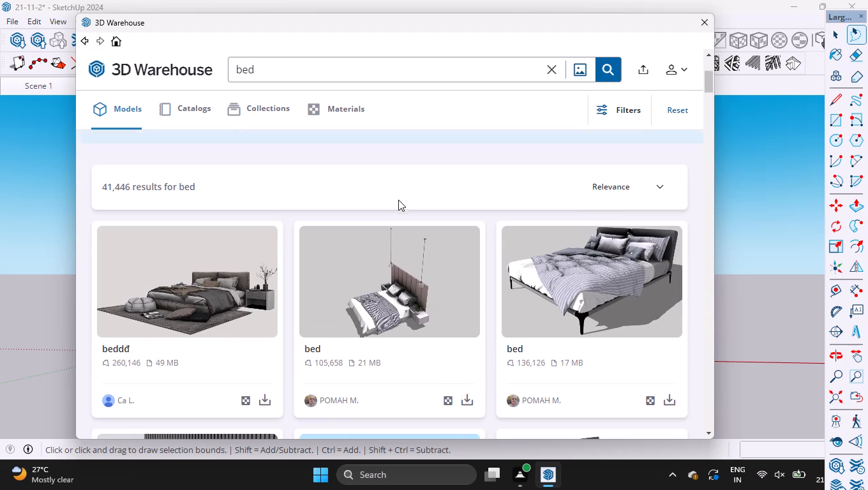
{"action": "scroll", "coordinate": [398, 200], "scroll_direction": "down", "scroll_amount": 2}
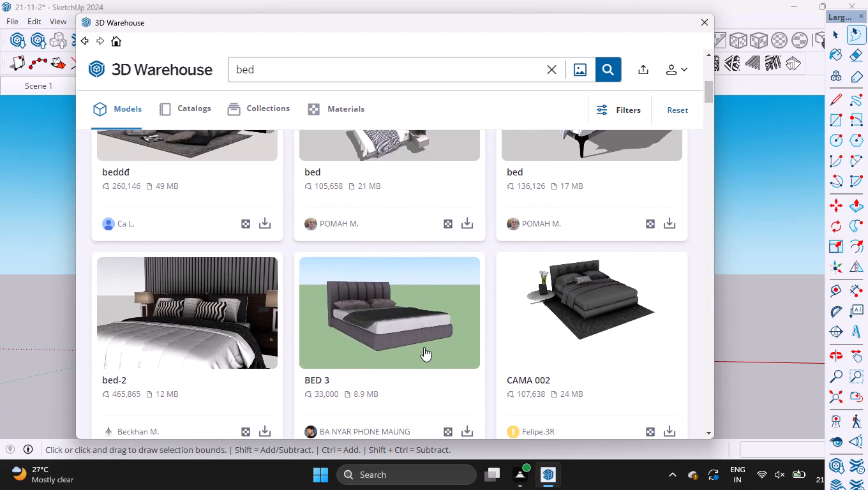
{"action": "scroll", "coordinate": [424, 347], "scroll_direction": "down", "scroll_amount": 1}
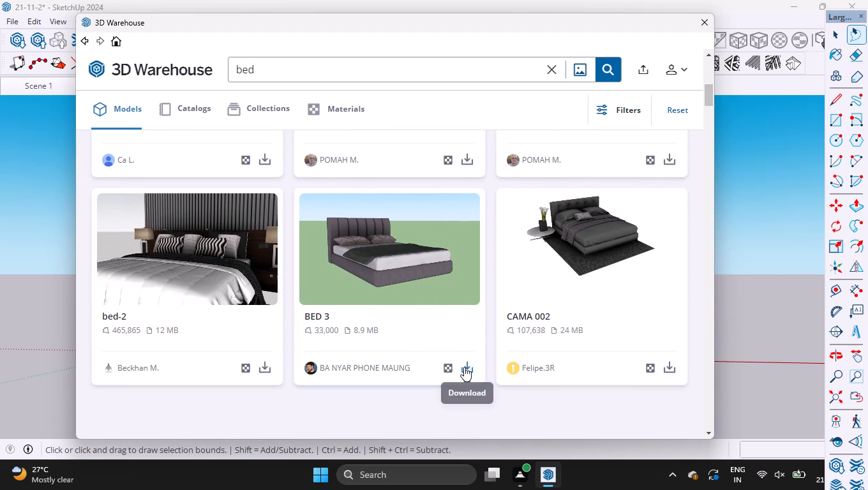
Download BED 3, skipping the promotional video and declining the subscription offer, load it into the model and place it near the reference image.
{"action": "left_click", "coordinate": [465, 366]}
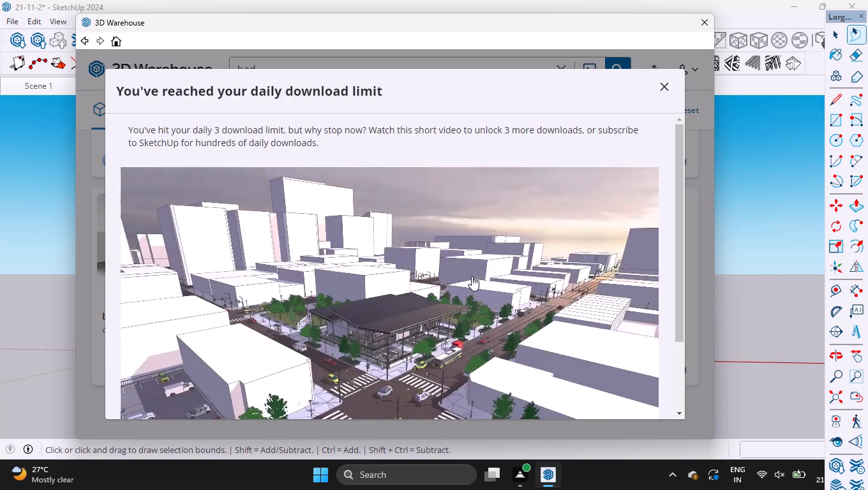
{"action": "scroll", "coordinate": [471, 276], "scroll_direction": "down", "scroll_amount": 5}
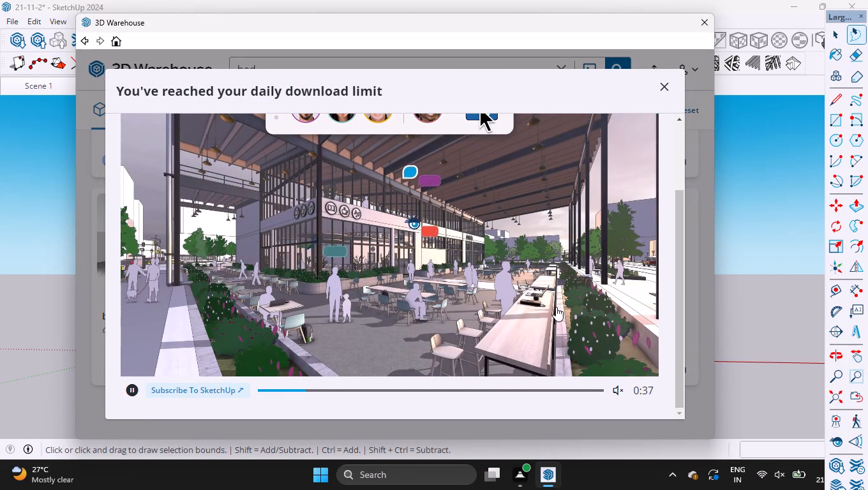
{"action": "scroll", "coordinate": [556, 307], "scroll_direction": "down", "scroll_amount": 2}
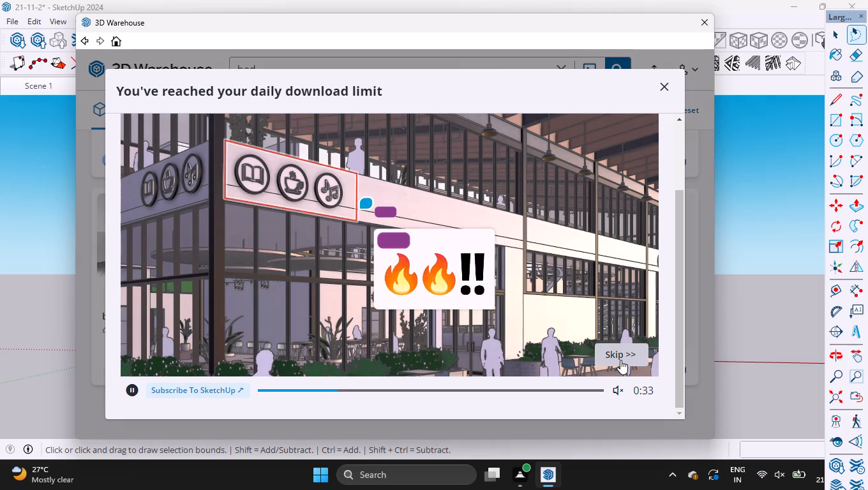
{"action": "left_click", "coordinate": [620, 360]}
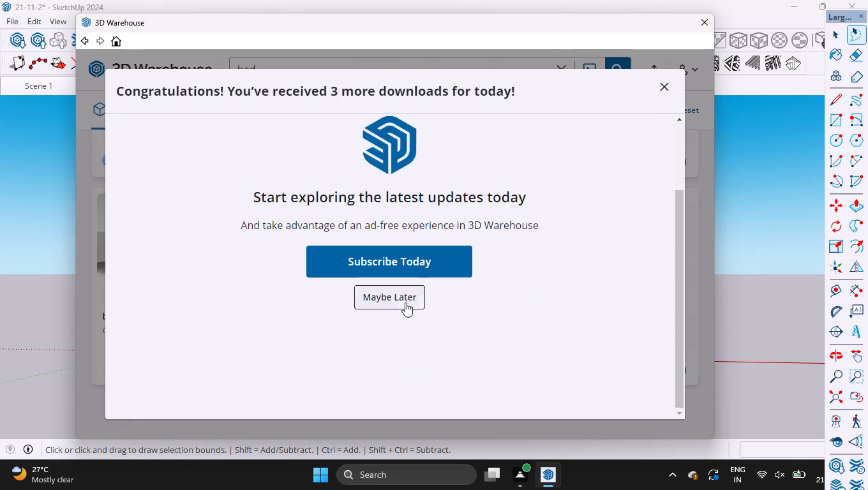
{"action": "left_click", "coordinate": [403, 302]}
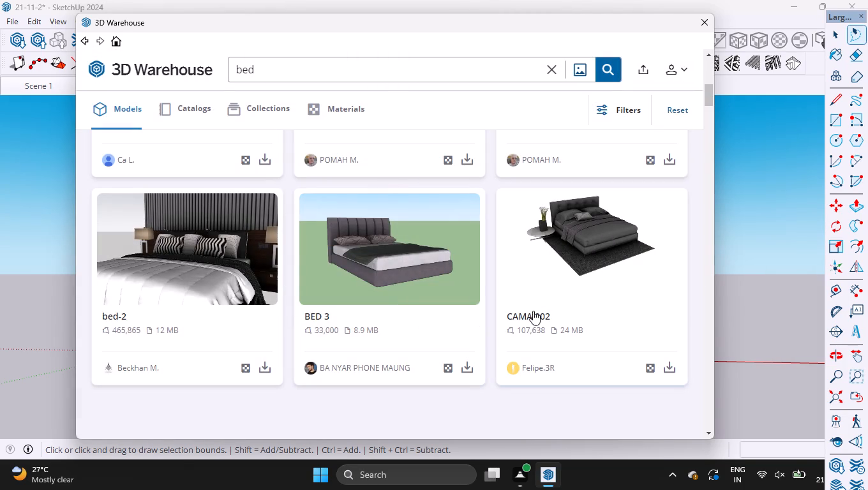
{"action": "left_click", "coordinate": [465, 367]}
{"action": "left_click", "coordinate": [350, 241]}
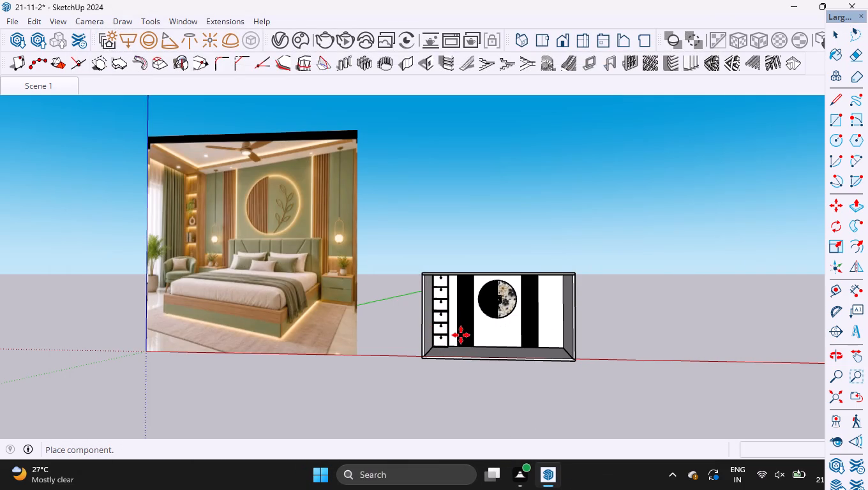
{"action": "middle_click_drag", "start_coordinate": [455, 339], "coordinate": [405, 400]}
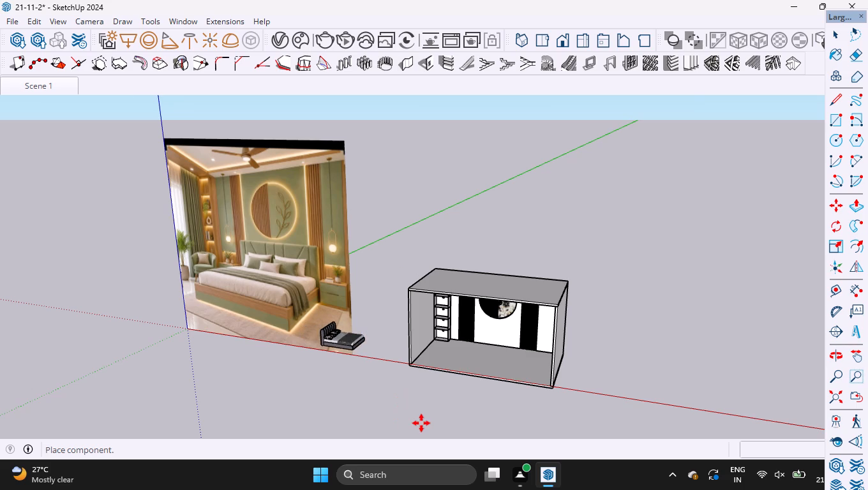
{"action": "left_click", "coordinate": [421, 423]}
Rotate the placed bed 90 degrees about the vertical axis from its headboard corner.
{"action": "scroll", "coordinate": [349, 306], "scroll_direction": "up", "scroll_amount": 3}
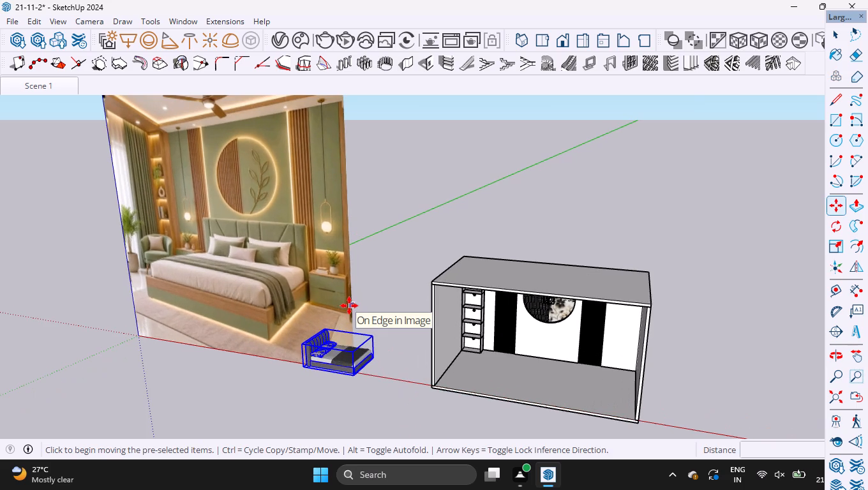
{"action": "key", "text": "q"}
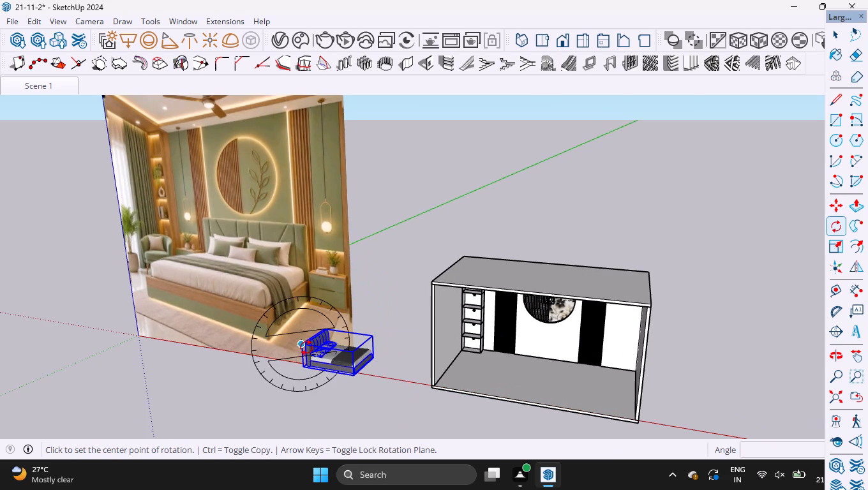
{"action": "key", "text": "Up"}
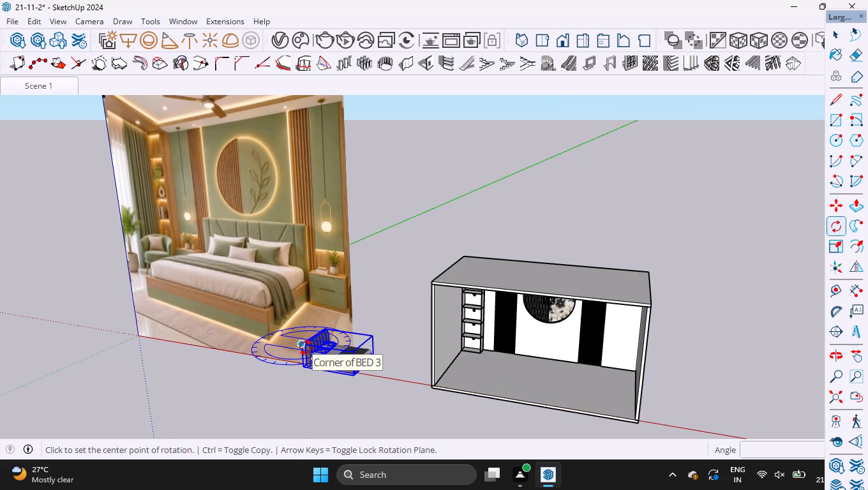
{"action": "left_click", "coordinate": [306, 348]}
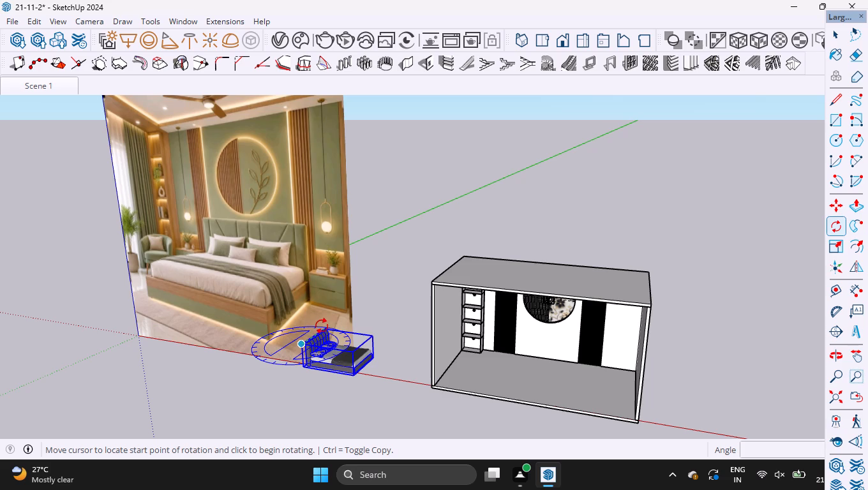
{"action": "left_click", "coordinate": [322, 329]}
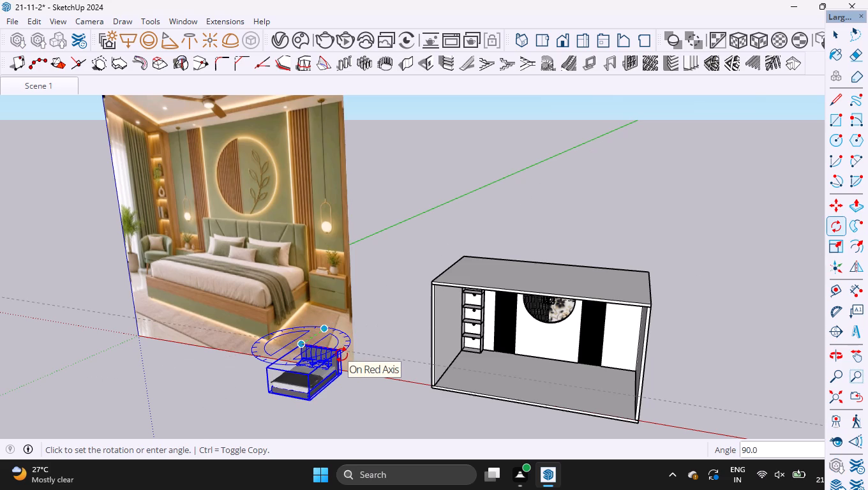
{"action": "type", "text": "90"}
{"action": "key", "text": "Return"}
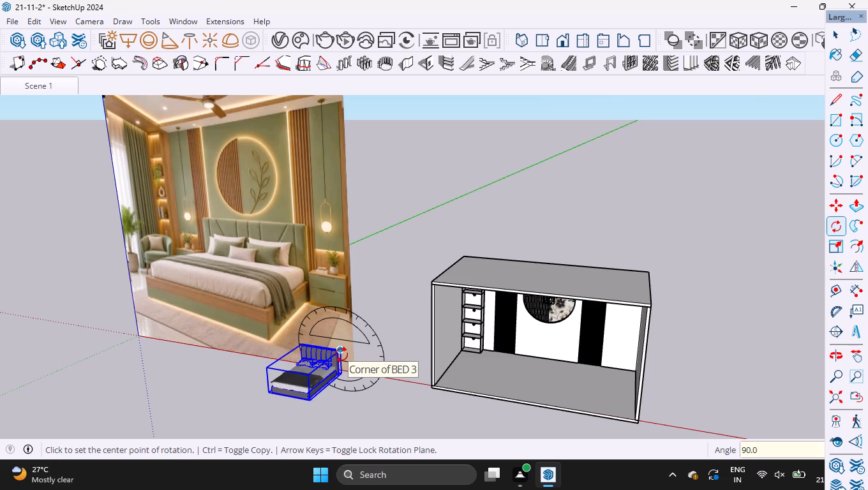
Move the bed about 24' from its headboard top toward the room, in line with the circular wall feature.
{"action": "key", "text": "m"}
{"action": "scroll", "coordinate": [328, 339], "scroll_direction": "up", "scroll_amount": 4}
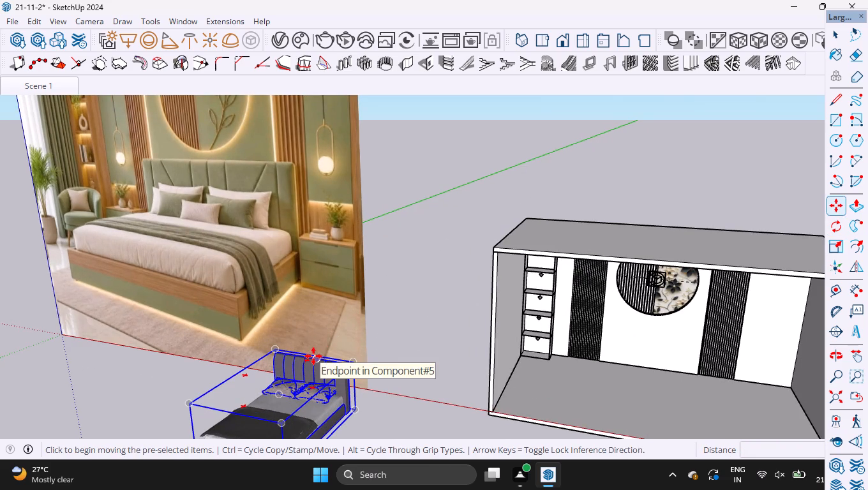
{"action": "left_click", "coordinate": [313, 356]}
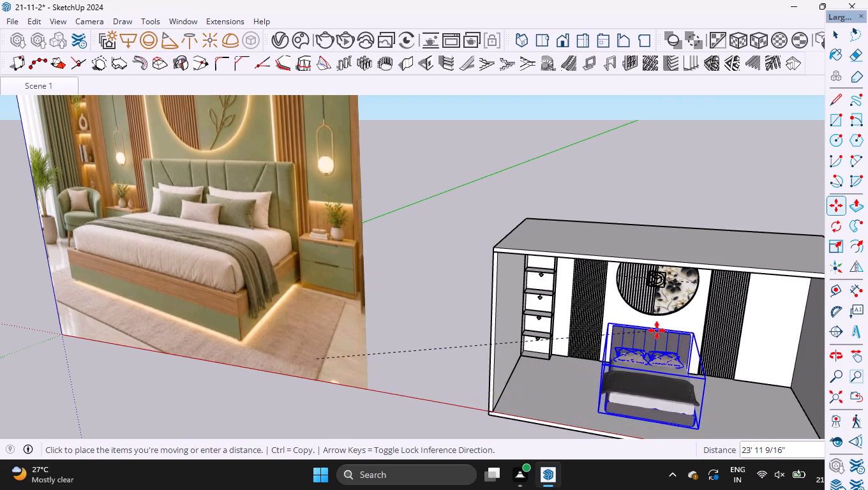
{"action": "left_click", "coordinate": [655, 330]}
Move the bed a further 14' 2 1/2" or so to bring it inside the enclosed room.
{"action": "scroll", "coordinate": [623, 272], "scroll_direction": "down", "scroll_amount": 6}
{"action": "scroll", "coordinate": [627, 366], "scroll_direction": "down", "scroll_amount": 1}
{"action": "scroll", "coordinate": [634, 313], "scroll_direction": "up", "scroll_amount": 5}
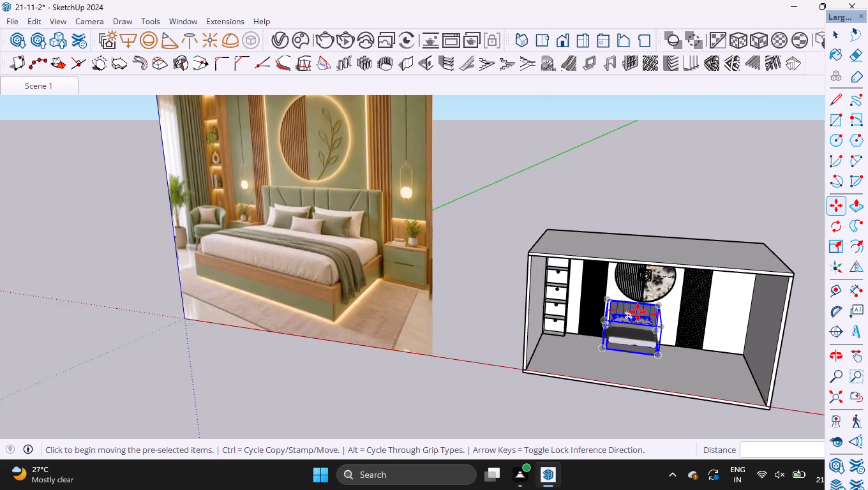
{"action": "scroll", "coordinate": [646, 317], "scroll_direction": "up", "scroll_amount": 13}
{"action": "middle_click_drag", "start_coordinate": [665, 316], "coordinate": [659, 320]}
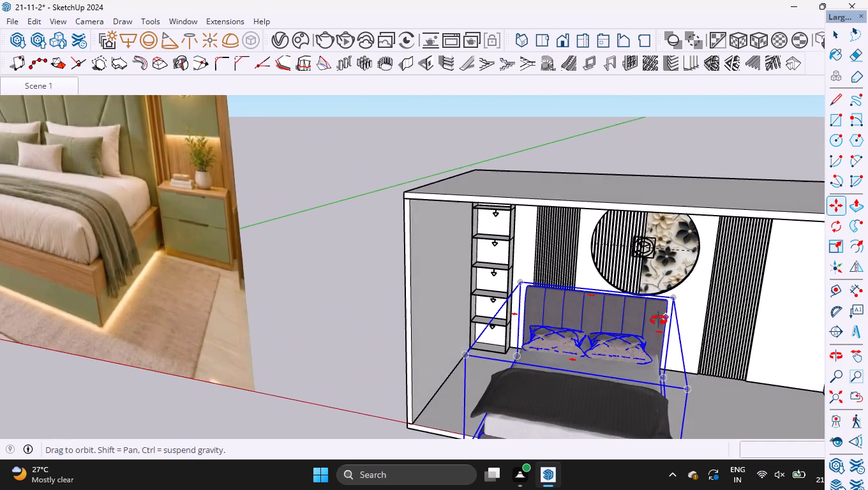
{"action": "middle_click_drag", "start_coordinate": [659, 320], "coordinate": [519, 340]}
{"action": "scroll", "coordinate": [537, 261], "scroll_direction": "down", "scroll_amount": 6}
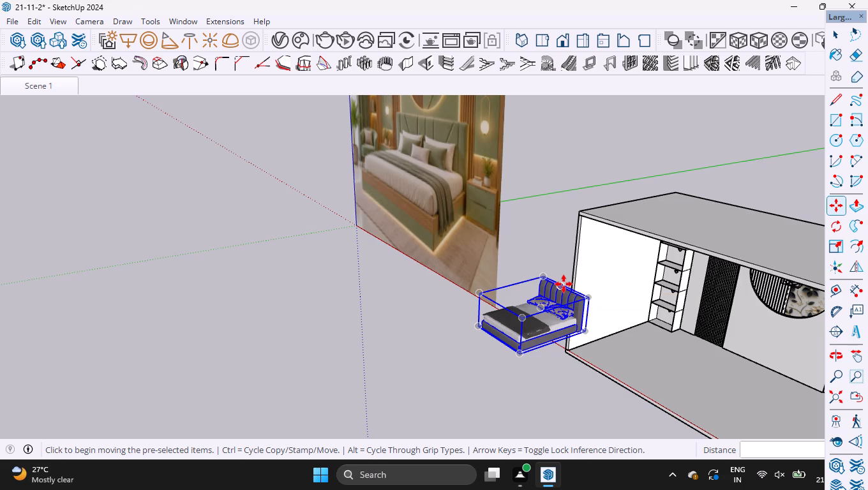
{"action": "left_click", "coordinate": [564, 284]}
{"action": "left_click", "coordinate": [729, 334]}
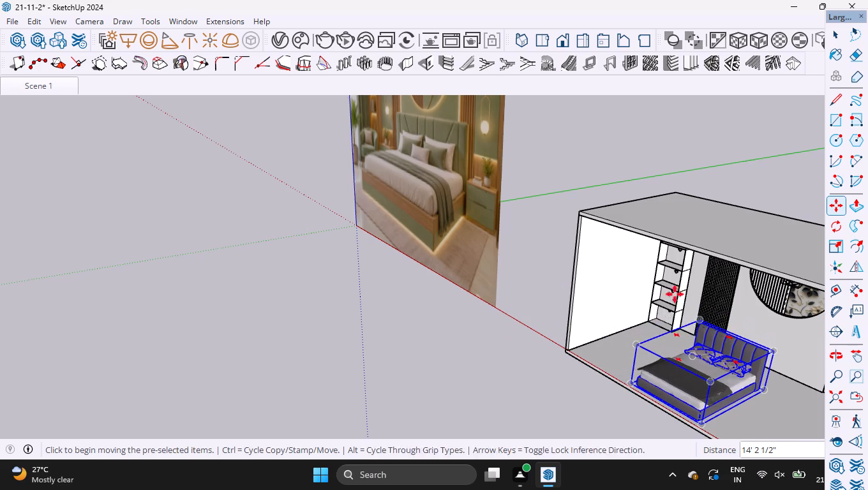
Move the bed by its lower headboard corner to the base of the back wall, onto the floor.
{"action": "scroll", "coordinate": [611, 246], "scroll_direction": "down", "scroll_amount": 6}
{"action": "middle_click_drag", "start_coordinate": [780, 339], "coordinate": [726, 366]}
{"action": "scroll", "coordinate": [668, 381], "scroll_direction": "up", "scroll_amount": 10}
{"action": "scroll", "coordinate": [583, 341], "scroll_direction": "up", "scroll_amount": 1}
{"action": "left_click", "coordinate": [549, 384]}
{"action": "scroll", "coordinate": [572, 264], "scroll_direction": "down", "scroll_amount": 6}
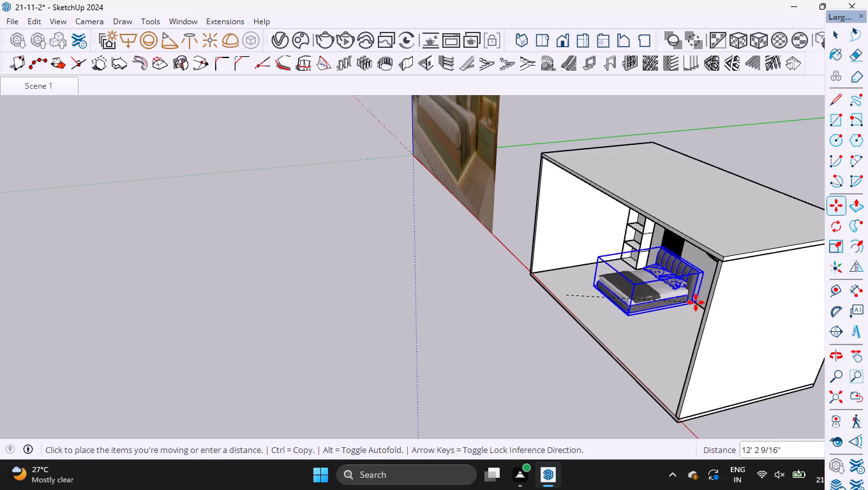
{"action": "scroll", "coordinate": [694, 302], "scroll_direction": "up", "scroll_amount": 11}
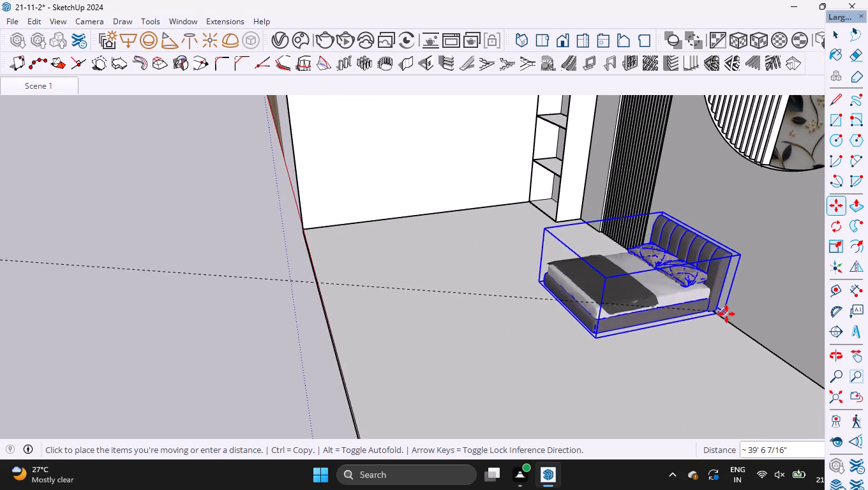
{"action": "left_click", "coordinate": [733, 325]}
Scale the bed up uniformly by a factor of about 1.89 from its lower front corner.
{"action": "scroll", "coordinate": [659, 262], "scroll_direction": "down", "scroll_amount": 6}
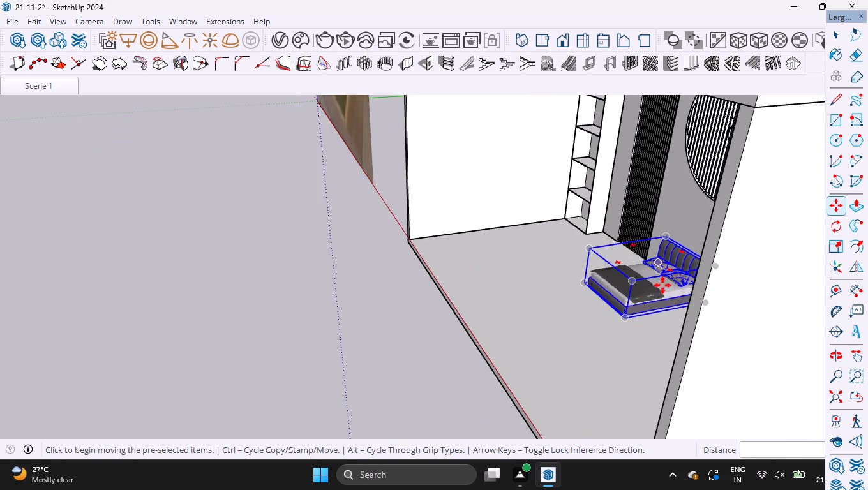
{"action": "middle_click_drag", "start_coordinate": [645, 330], "coordinate": [777, 334]}
{"action": "scroll", "coordinate": [673, 337], "scroll_direction": "down", "scroll_amount": 5}
{"action": "middle_click_drag", "start_coordinate": [592, 297], "coordinate": [677, 318]}
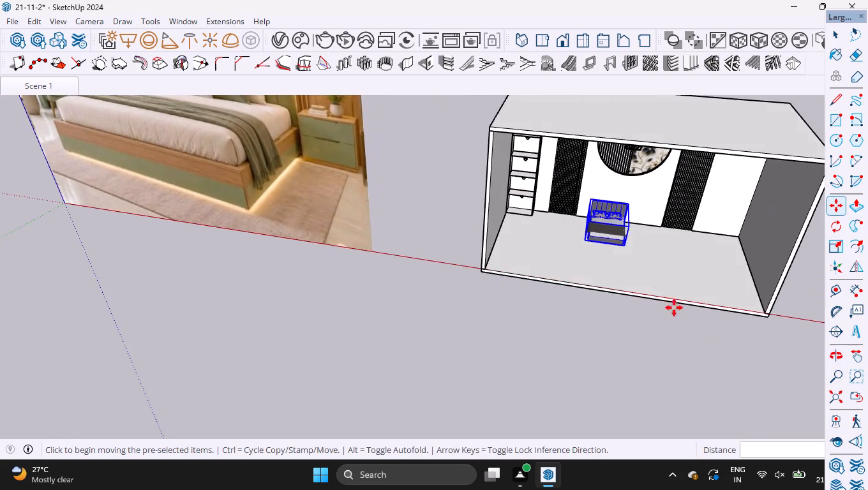
{"action": "scroll", "coordinate": [602, 151], "scroll_direction": "up", "scroll_amount": 4}
{"action": "key", "text": "s"}
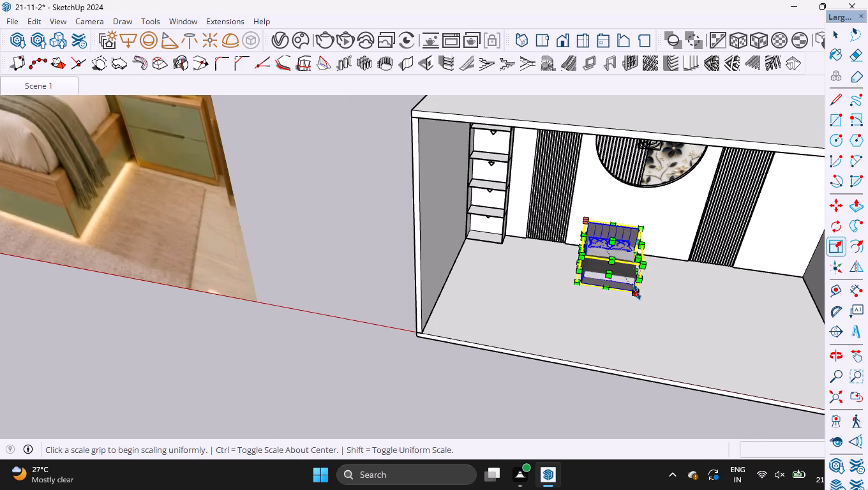
{"action": "left_click", "coordinate": [636, 292]}
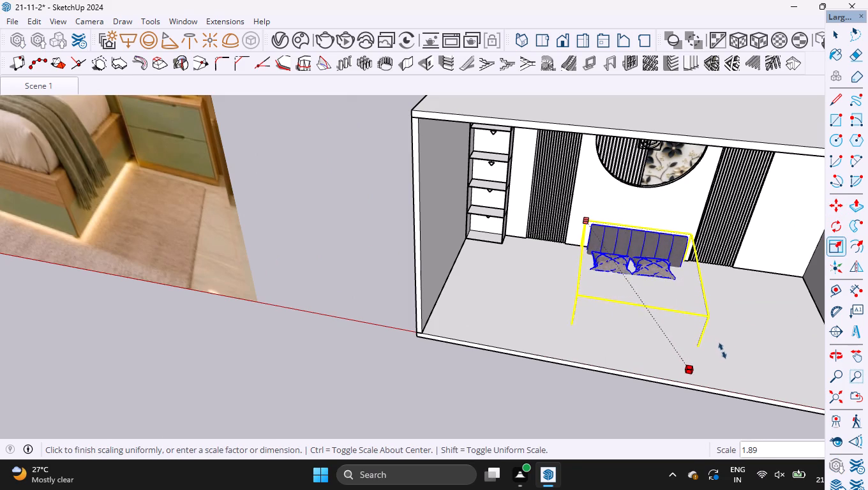
{"action": "left_click", "coordinate": [723, 351]}
Move the scaled bed about 2' 11" by its lower front corner, raising its base onto the room's floor.
{"action": "key", "text": "m"}
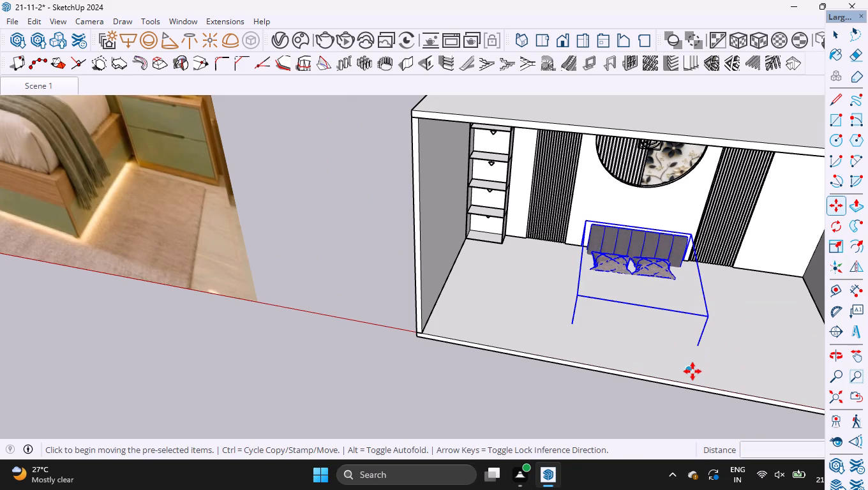
{"action": "left_click", "coordinate": [692, 371]}
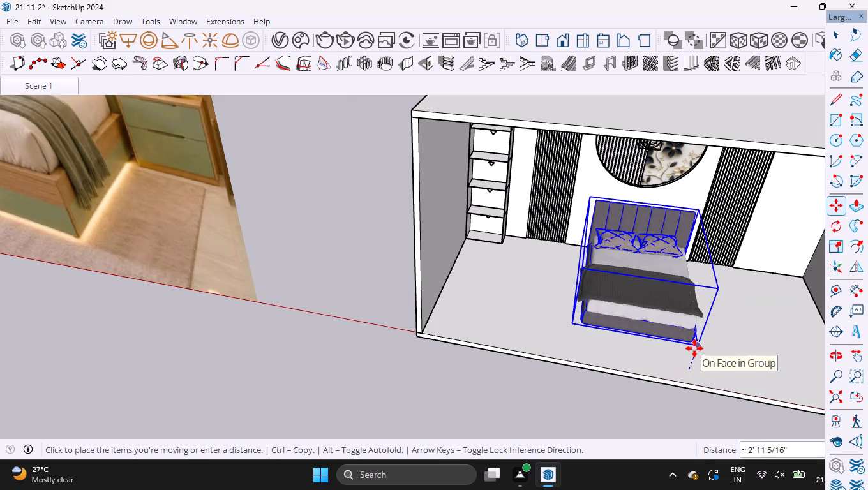
{"action": "left_click", "coordinate": [694, 348]}
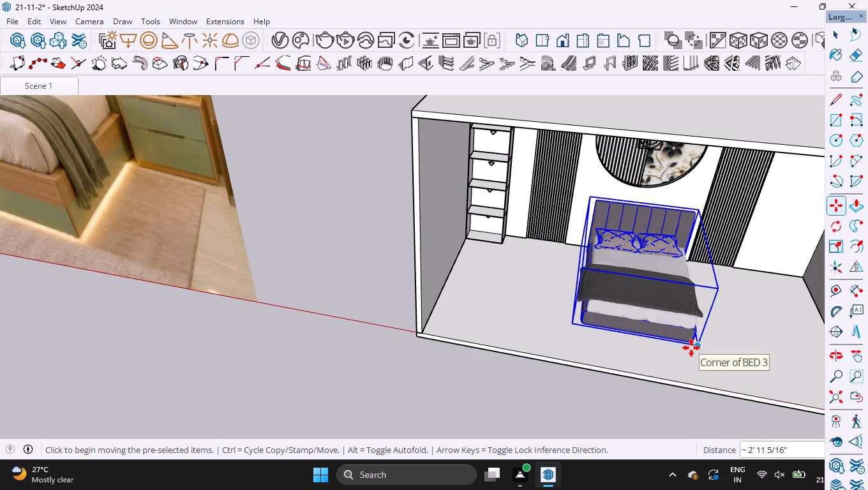
Examine the bed's placement in the room and how the front of its base meets the floor.
{"action": "scroll", "coordinate": [597, 282], "scroll_direction": "down", "scroll_amount": 4}
{"action": "middle_click_drag", "start_coordinate": [552, 331], "coordinate": [613, 262]}
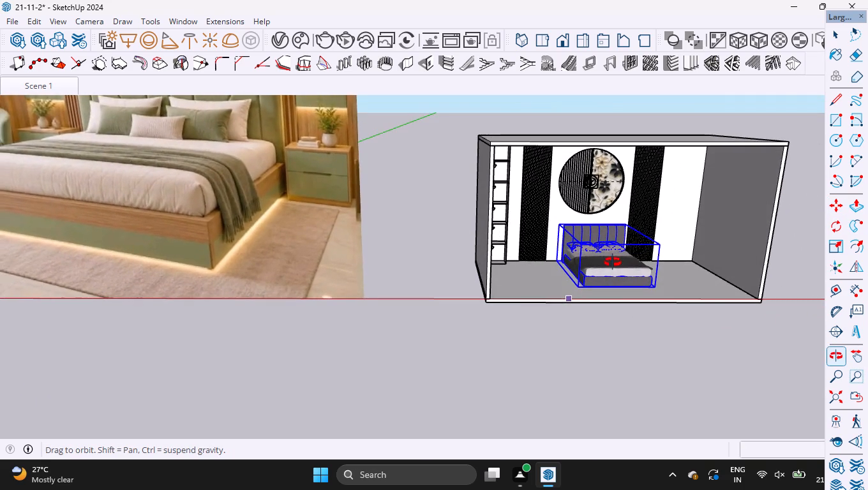
{"action": "middle_click_drag", "start_coordinate": [613, 262], "coordinate": [581, 265]}
{"action": "scroll", "coordinate": [507, 293], "scroll_direction": "down", "scroll_amount": 2}
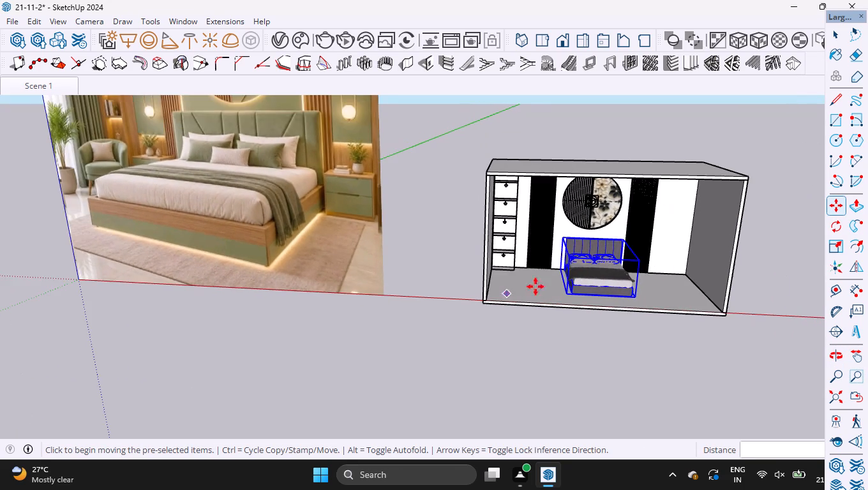
{"action": "scroll", "coordinate": [694, 241], "scroll_direction": "up", "scroll_amount": 7}
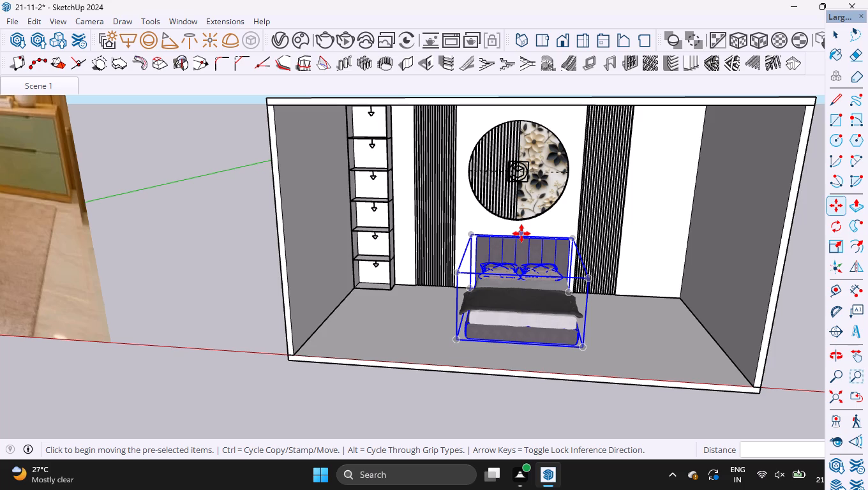
{"action": "key", "text": "space"}
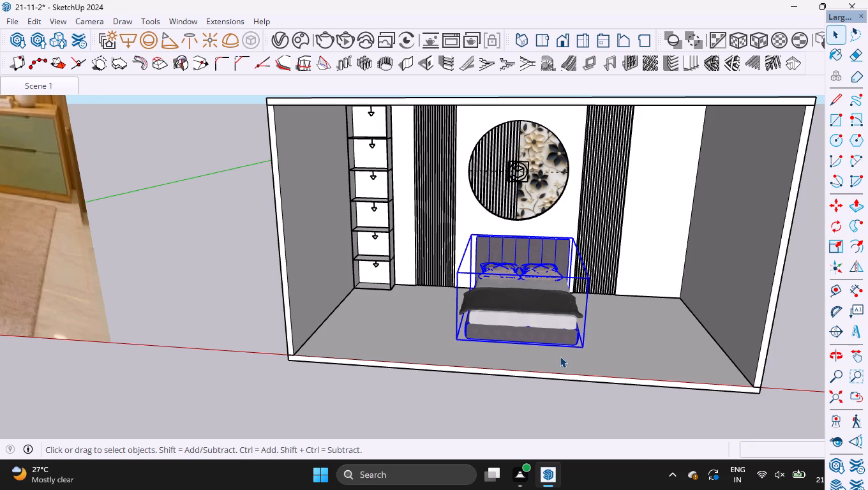
{"action": "scroll", "coordinate": [560, 357], "scroll_direction": "up", "scroll_amount": 4}
{"action": "scroll", "coordinate": [565, 357], "scroll_direction": "up", "scroll_amount": 20}
{"action": "scroll", "coordinate": [565, 357], "scroll_direction": "up", "scroll_amount": 5}
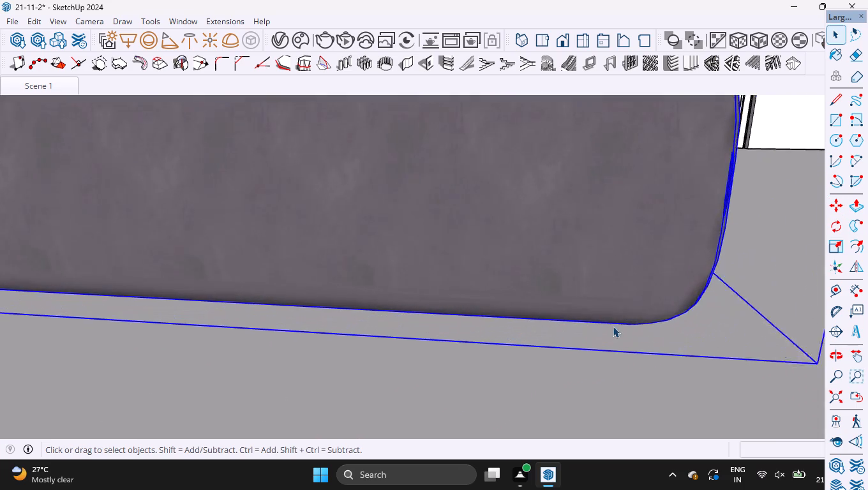
{"action": "scroll", "coordinate": [613, 326], "scroll_direction": "up", "scroll_amount": 2}
{"action": "middle_click_drag", "start_coordinate": [613, 326], "coordinate": [622, 309]}
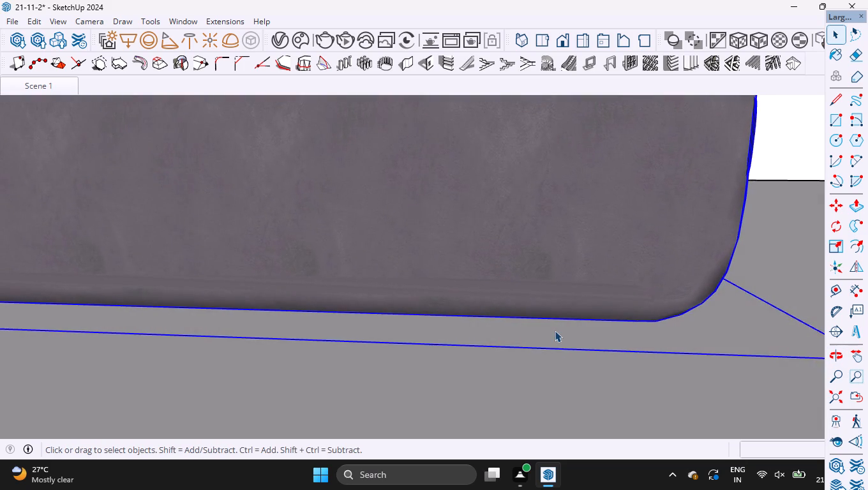
{"action": "scroll", "coordinate": [555, 330], "scroll_direction": "down", "scroll_amount": 13}
{"action": "scroll", "coordinate": [550, 319], "scroll_direction": "down", "scroll_amount": 20}
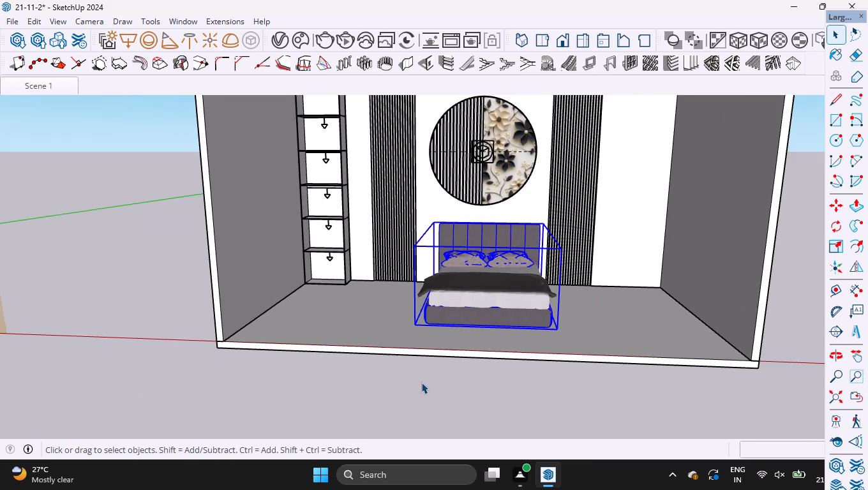
{"action": "left_click", "coordinate": [419, 385]}
{"action": "scroll", "coordinate": [423, 374], "scroll_direction": "down", "scroll_amount": 5}
{"action": "scroll", "coordinate": [491, 266], "scroll_direction": "up", "scroll_amount": 4}
Move the bed about 7" along the back wall toward the shelving unit, centring its headboard beneath the circular feature.
{"action": "left_click", "coordinate": [456, 310]}
{"action": "scroll", "coordinate": [448, 260], "scroll_direction": "up", "scroll_amount": 4}
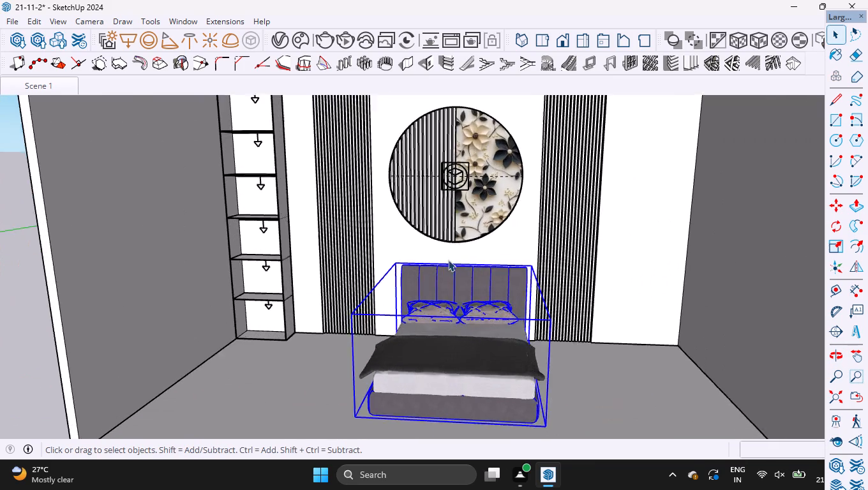
{"action": "scroll", "coordinate": [448, 260], "scroll_direction": "up", "scroll_amount": 2}
{"action": "key", "text": "m"}
{"action": "left_click", "coordinate": [359, 264]}
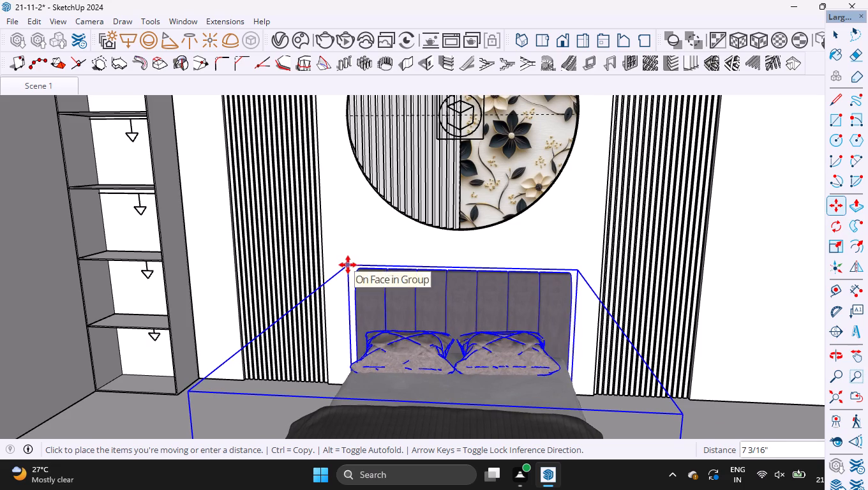
{"action": "left_click", "coordinate": [350, 266]}
{"action": "key", "text": "space"}
{"action": "scroll", "coordinate": [386, 238], "scroll_direction": "down", "scroll_amount": 7}
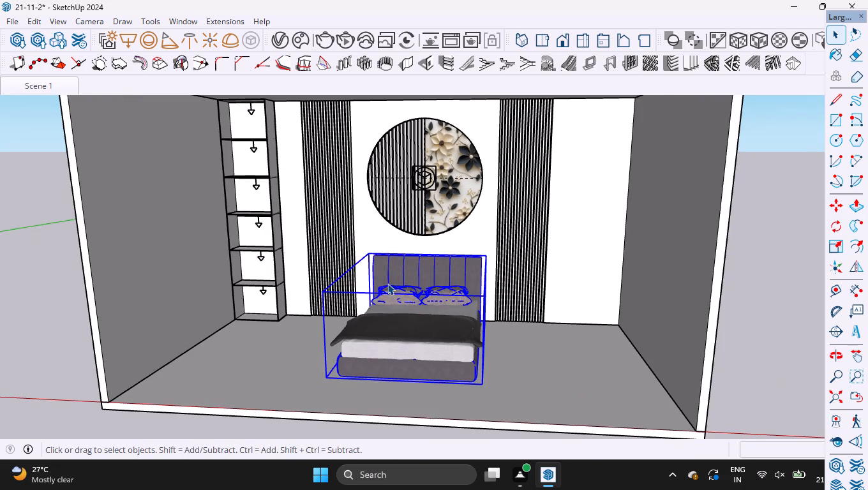
{"action": "left_click", "coordinate": [301, 426]}
Inspect the furnished room from the front, checking the bed's alignment with the circular feature and the fluted wall panels.
{"action": "middle_click_drag", "start_coordinate": [304, 408], "coordinate": [322, 408]}
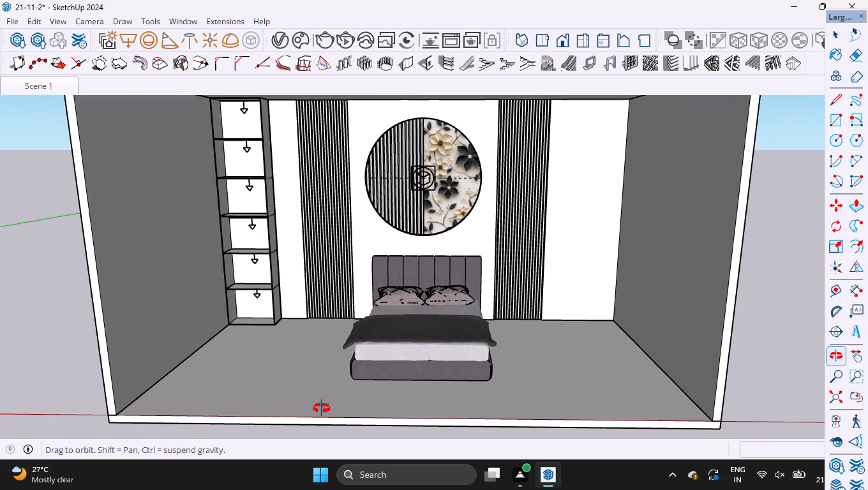
{"action": "middle_click_drag", "start_coordinate": [322, 408], "coordinate": [331, 408]}
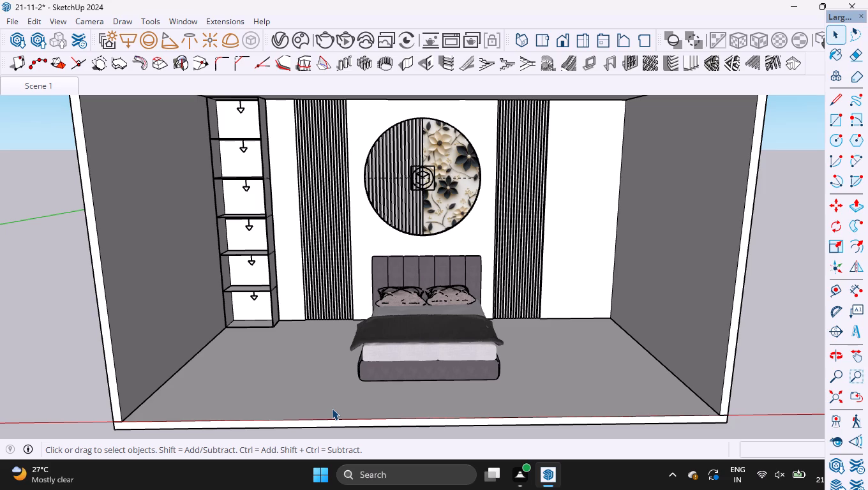
{"action": "key", "text": "space"}
{"action": "scroll", "coordinate": [383, 354], "scroll_direction": "down", "scroll_amount": 4}
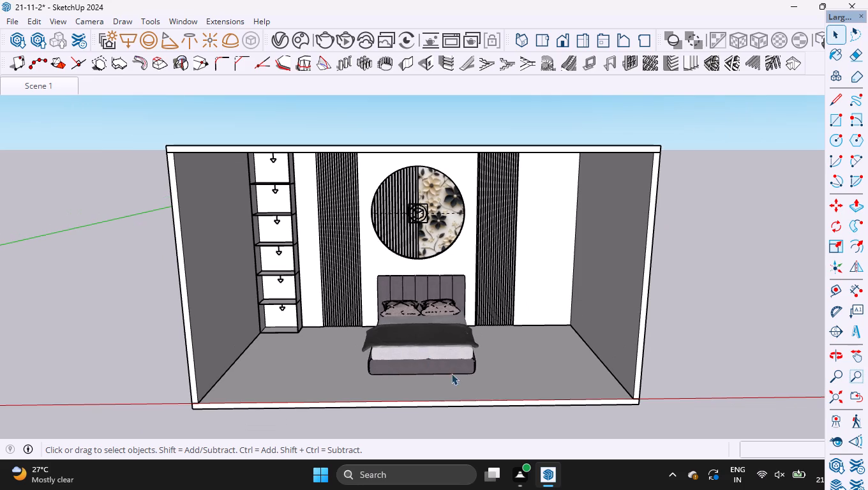
{"action": "middle_click_drag", "start_coordinate": [685, 376], "coordinate": [678, 375]}
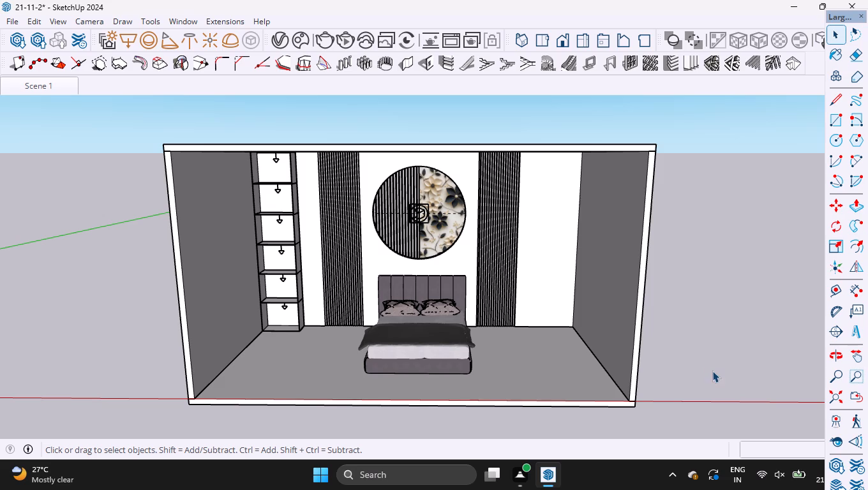
{"action": "scroll", "coordinate": [670, 309], "scroll_direction": "down", "scroll_amount": 1}
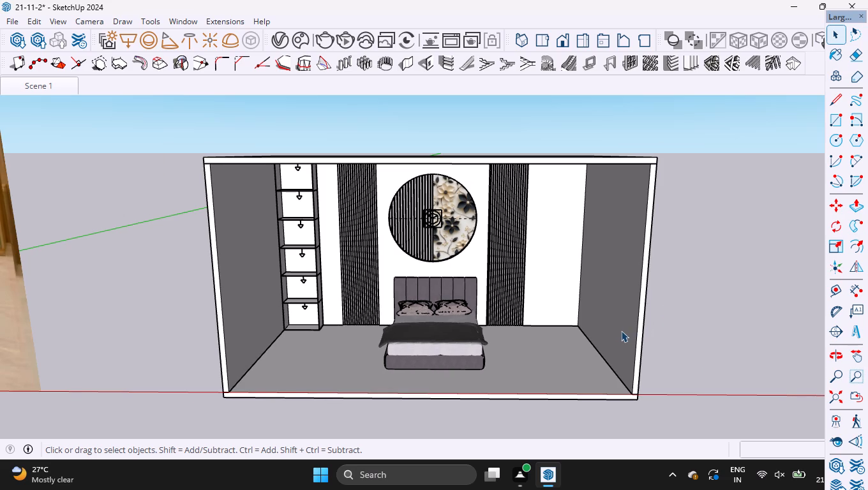
{"action": "middle_click_drag", "start_coordinate": [622, 323], "coordinate": [618, 303]}
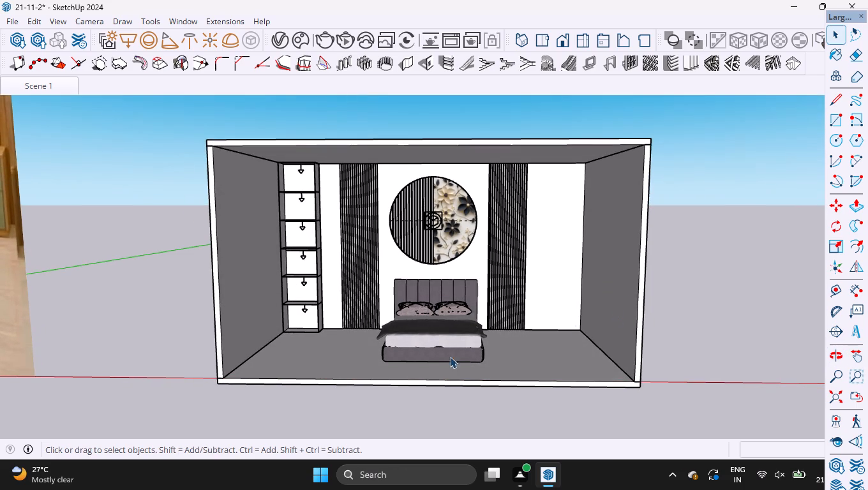
{"action": "scroll", "coordinate": [410, 216], "scroll_direction": "up", "scroll_amount": 1}
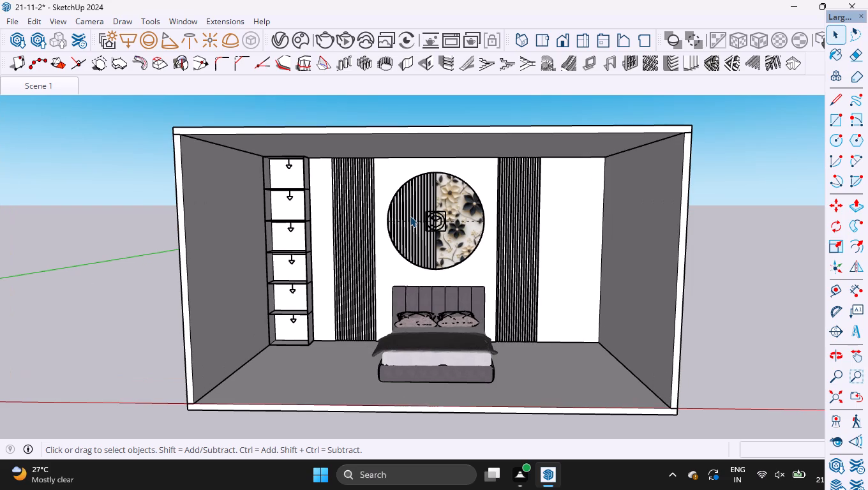
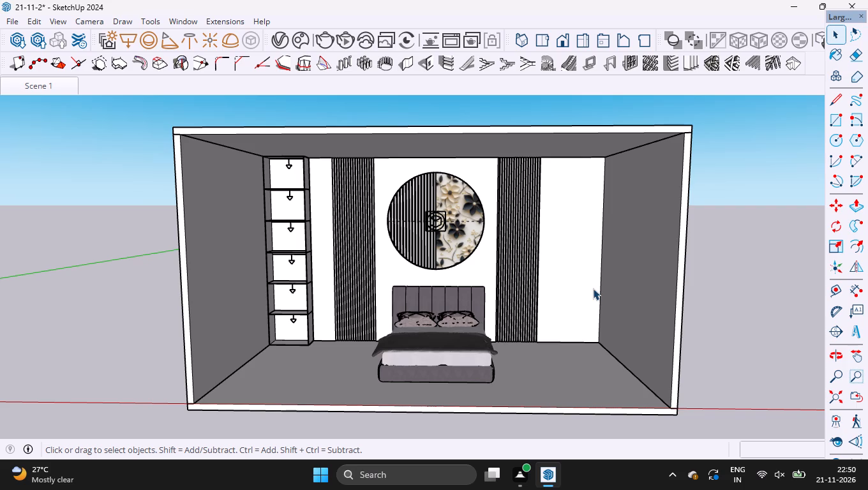
Compare the furnished room model with the bedroom reference image beside it.
{"action": "scroll", "coordinate": [625, 206], "scroll_direction": "down", "scroll_amount": 9}
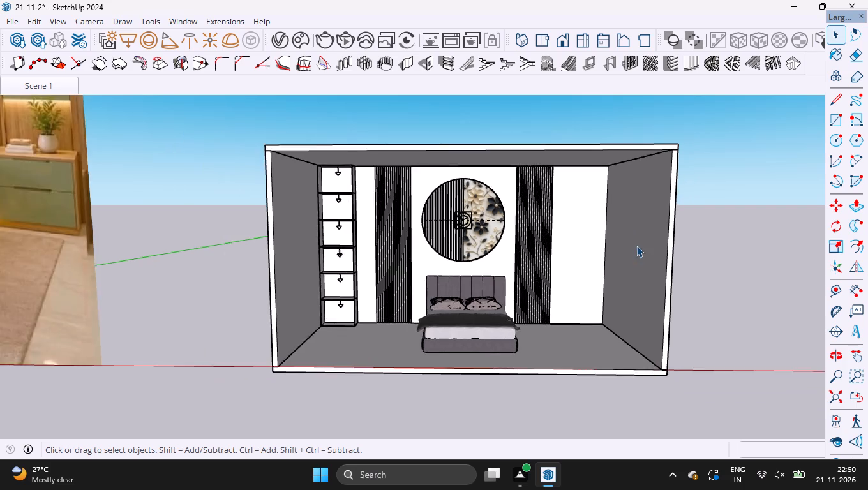
{"action": "scroll", "coordinate": [638, 249], "scroll_direction": "down", "scroll_amount": 5}
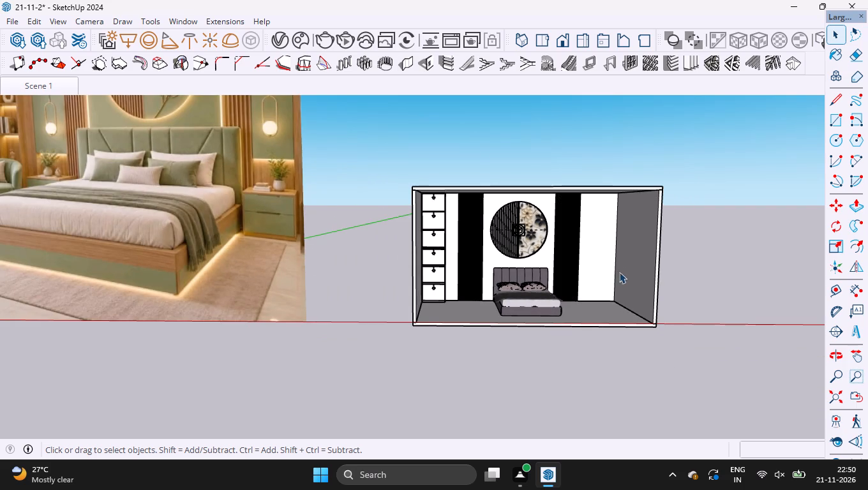
{"action": "scroll", "coordinate": [593, 339], "scroll_direction": "down", "scroll_amount": 5}
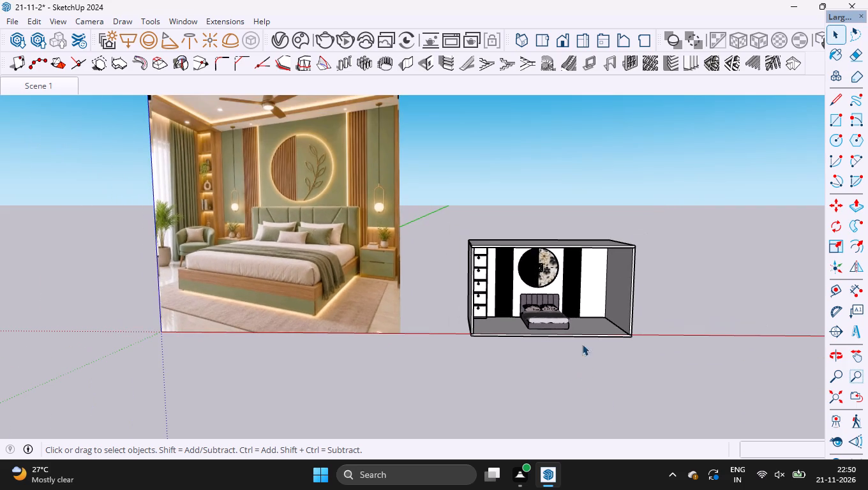
{"action": "scroll", "coordinate": [521, 130], "scroll_direction": "up", "scroll_amount": 1}
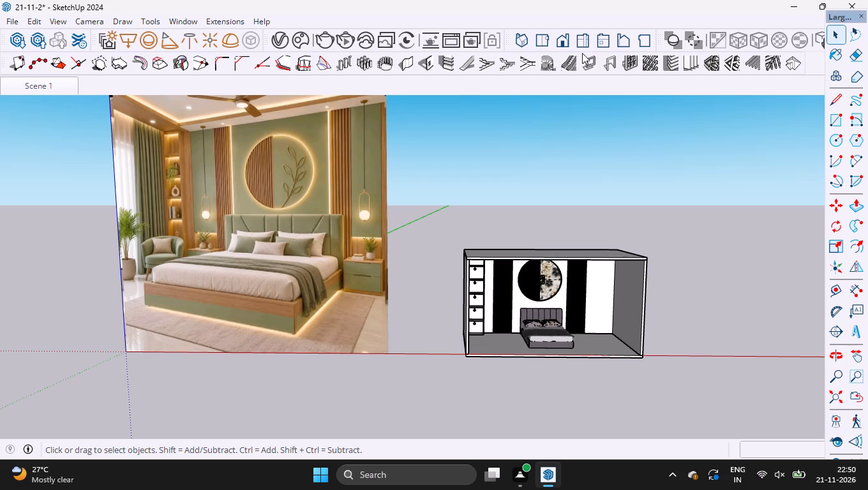
{"action": "scroll", "coordinate": [504, 249], "scroll_direction": "down", "scroll_amount": 4}
{"action": "scroll", "coordinate": [419, 357], "scroll_direction": "down", "scroll_amount": 5}
{"action": "scroll", "coordinate": [452, 224], "scroll_direction": "up", "scroll_amount": 5}
{"action": "scroll", "coordinate": [516, 293], "scroll_direction": "down", "scroll_amount": 1}
{"action": "scroll", "coordinate": [533, 419], "scroll_direction": "up", "scroll_amount": 2}
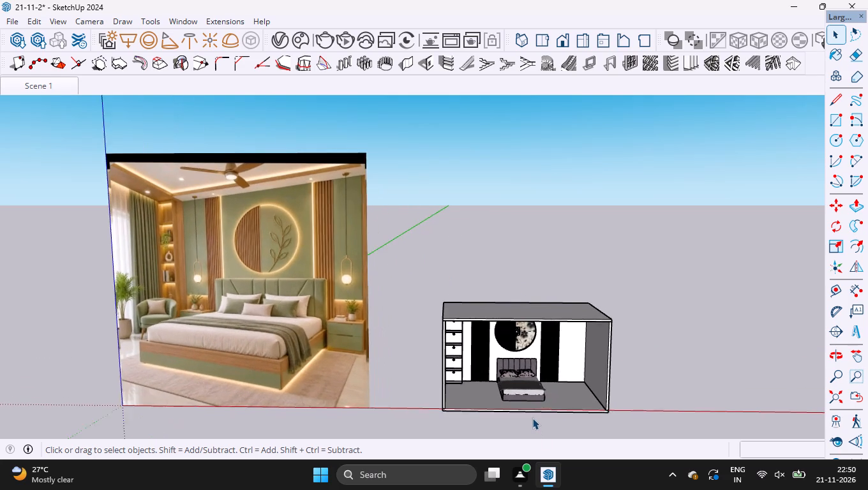
{"action": "scroll", "coordinate": [532, 418], "scroll_direction": "up", "scroll_amount": 1}
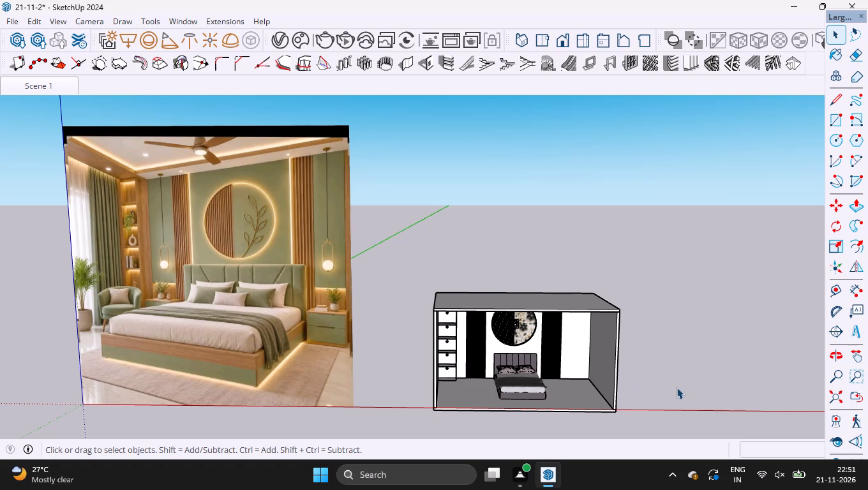
Switch to File Explorer and delete the backup file 21-11-2.skb from the Documents folder.
{"action": "left_click", "coordinate": [324, 475]}
{"action": "scroll", "coordinate": [386, 337], "scroll_direction": "down", "scroll_amount": 1}
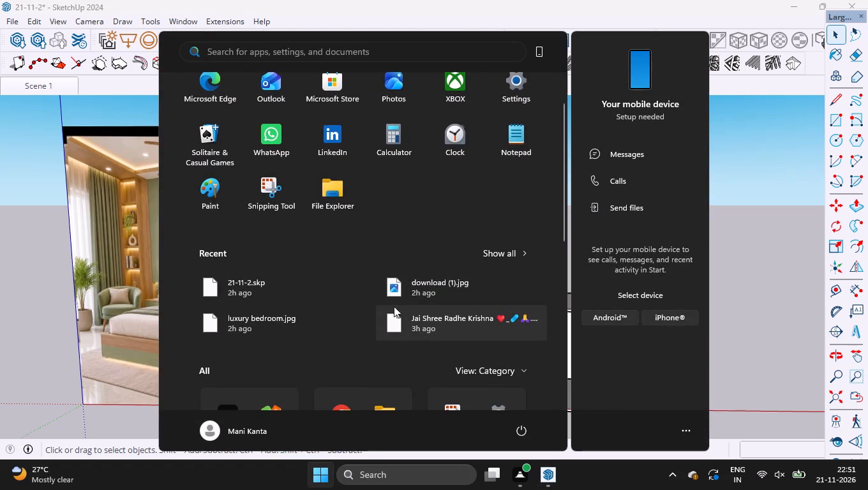
{"action": "left_click", "coordinate": [325, 207]}
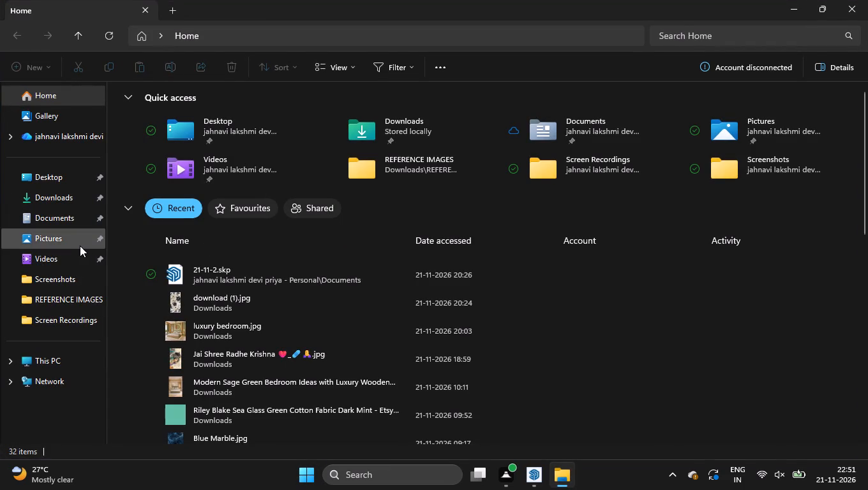
{"action": "left_click", "coordinate": [80, 218]}
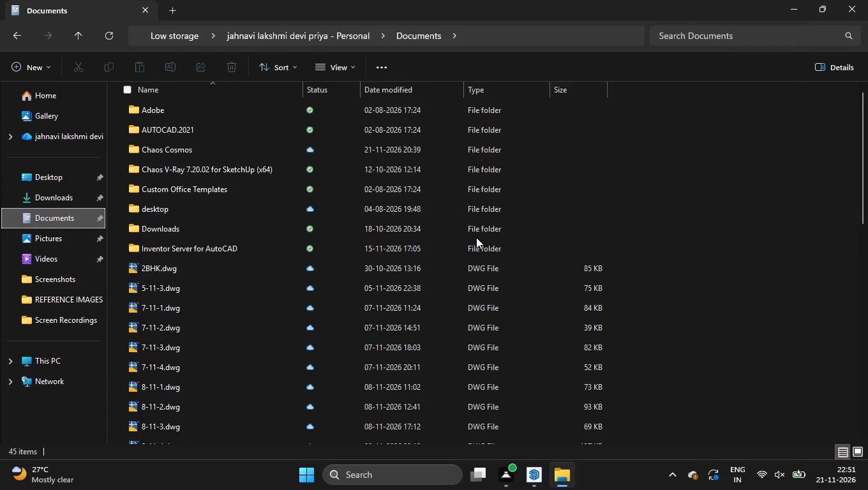
{"action": "scroll", "coordinate": [320, 178], "scroll_direction": "down", "scroll_amount": 10}
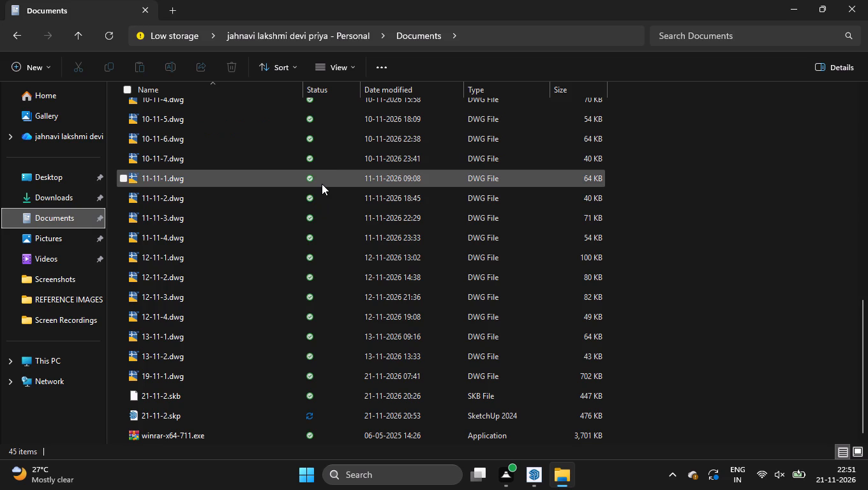
{"action": "scroll", "coordinate": [322, 181], "scroll_direction": "down", "scroll_amount": 8}
{"action": "left_click", "coordinate": [219, 400]}
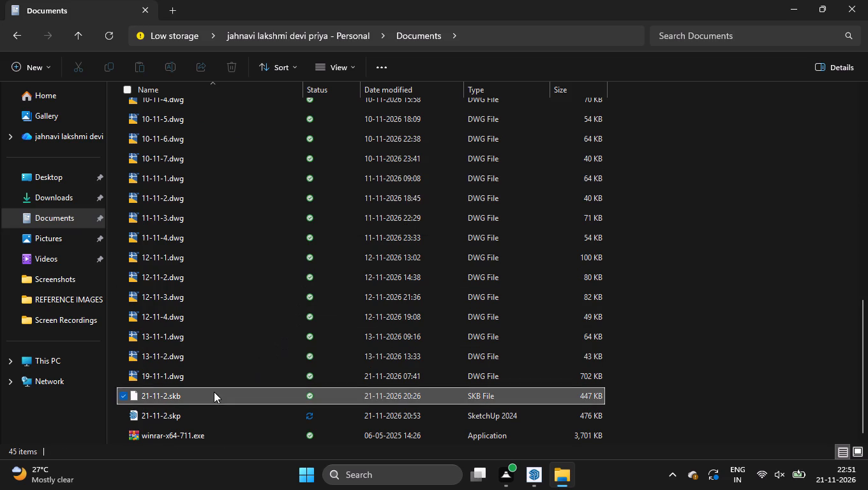
{"action": "key", "text": "Delete"}
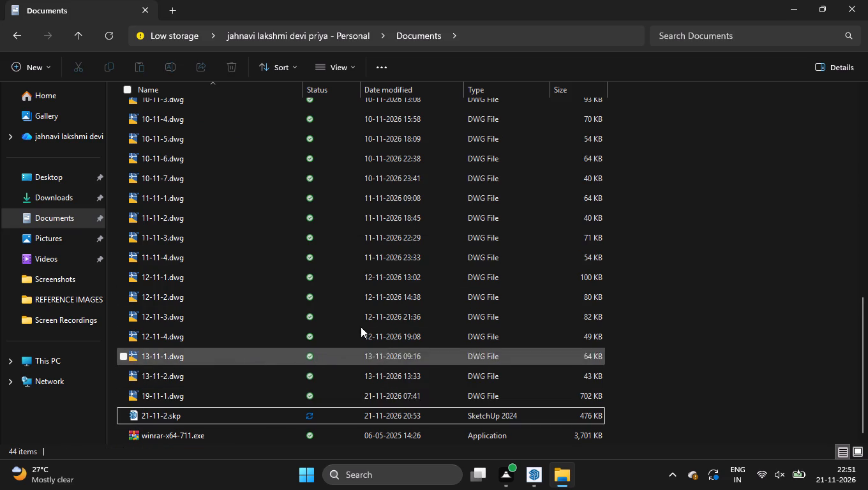
Open the drawing 7-11-4.dwg from the Documents folder in AutoCAD.
{"action": "left_click", "coordinate": [540, 479]}
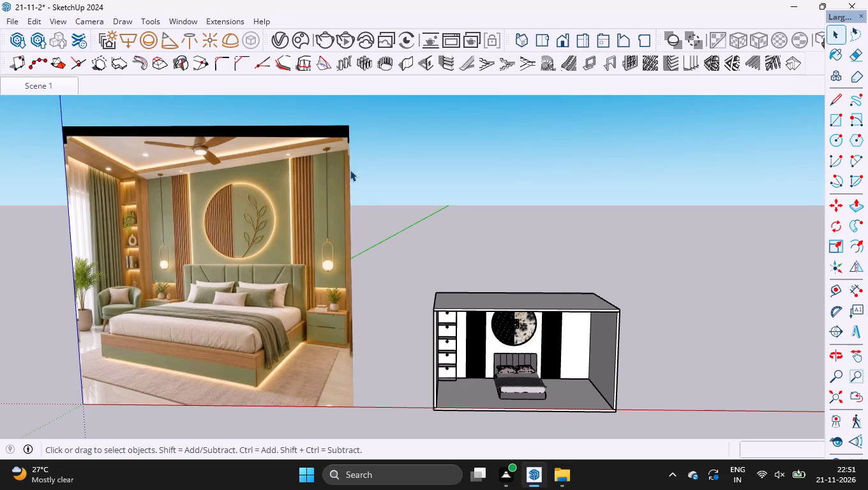
{"action": "left_click", "coordinate": [562, 477]}
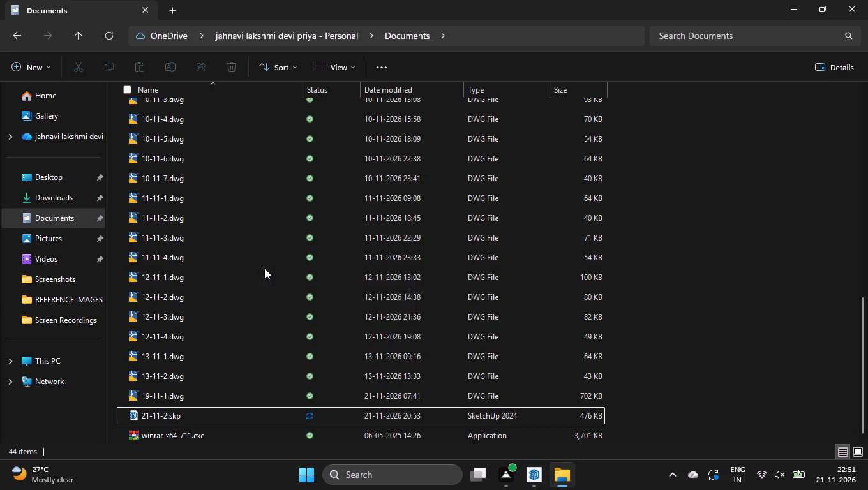
{"action": "scroll", "coordinate": [264, 268], "scroll_direction": "up", "scroll_amount": 6}
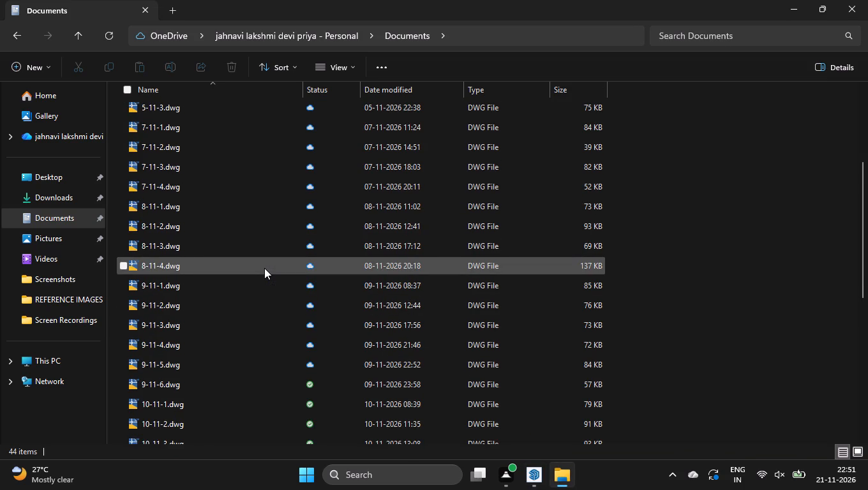
{"action": "double_click", "coordinate": [283, 180]}
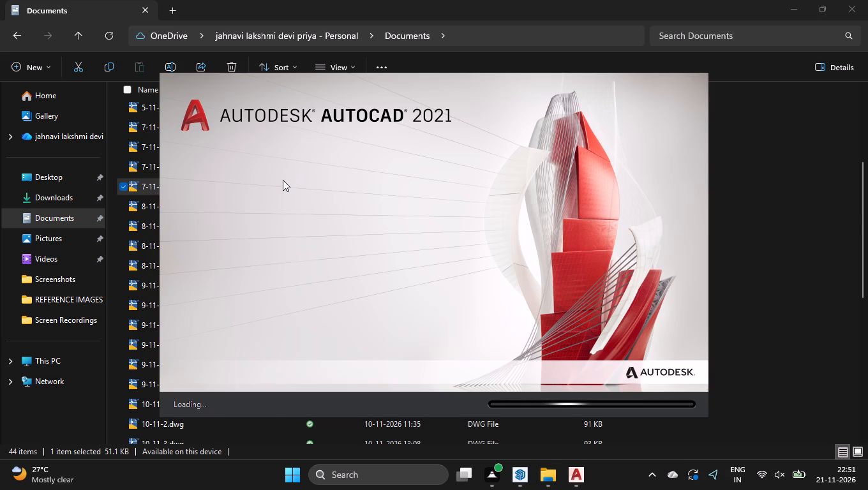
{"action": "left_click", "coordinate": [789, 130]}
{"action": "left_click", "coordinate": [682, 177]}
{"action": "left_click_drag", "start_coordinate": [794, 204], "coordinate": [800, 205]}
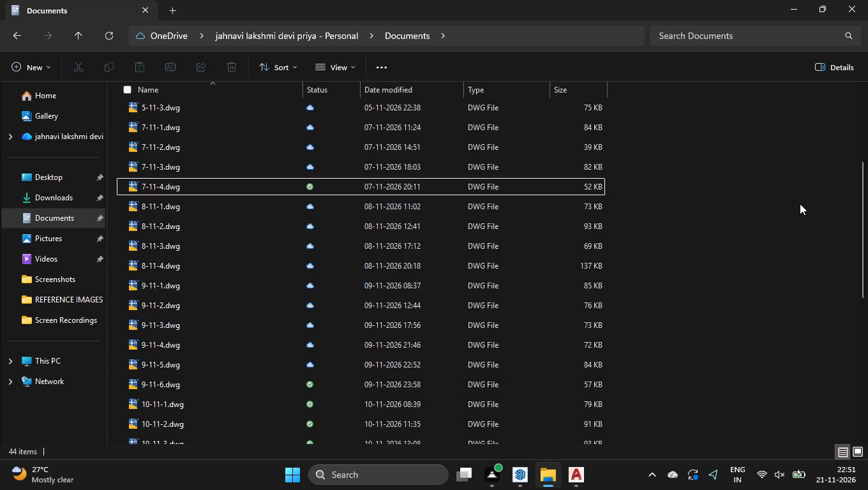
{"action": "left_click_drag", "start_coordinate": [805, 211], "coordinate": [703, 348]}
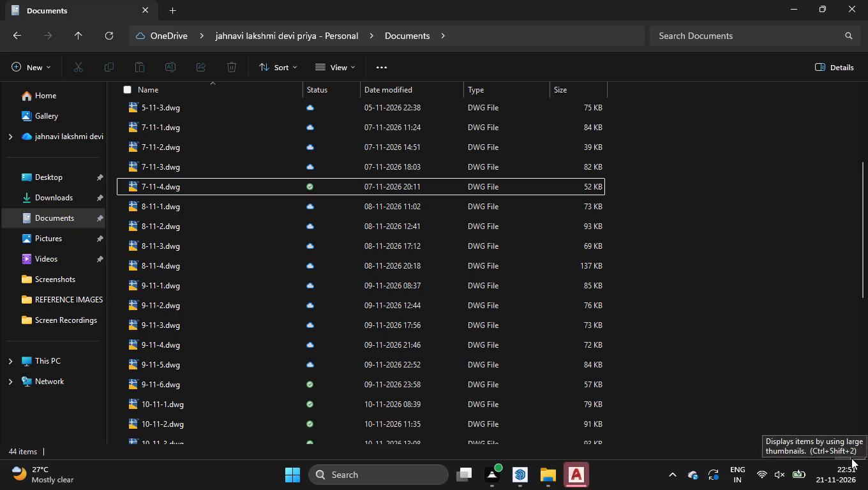
Dismiss the OneDrive storage notification.
{"action": "left_click", "coordinate": [802, 378]}
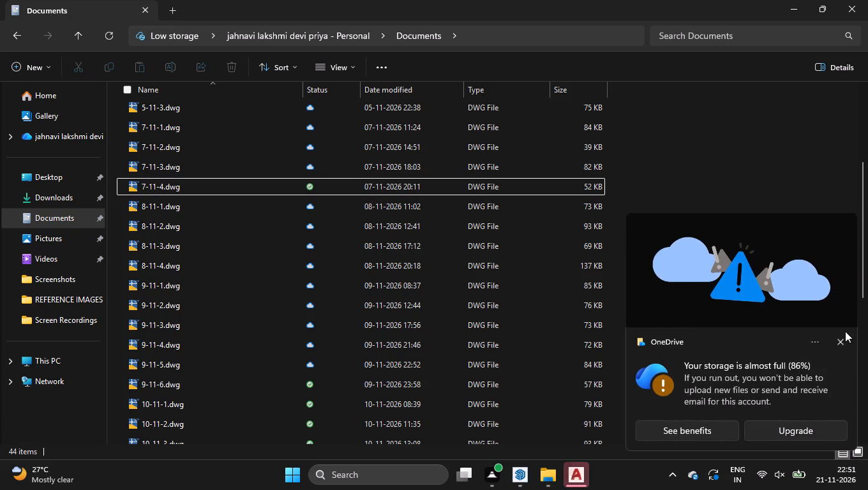
{"action": "left_click", "coordinate": [841, 339]}
In Downloads, open the Jai Shree Radhe Krishna image in Photos, delete it and the other images one by one, keep luxury bedroom.jpg, and close Photos.
{"action": "scroll", "coordinate": [512, 335], "scroll_direction": "down", "scroll_amount": 18}
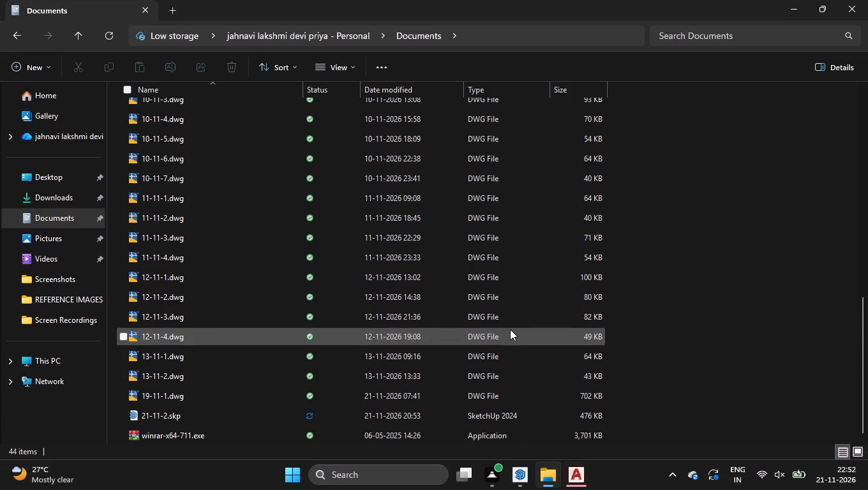
{"action": "scroll", "coordinate": [510, 329], "scroll_direction": "down", "scroll_amount": 3}
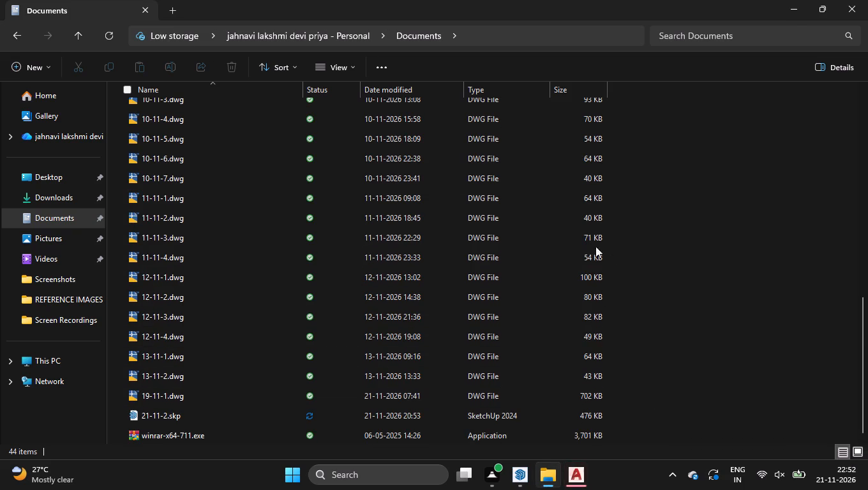
{"action": "left_click", "coordinate": [81, 191]}
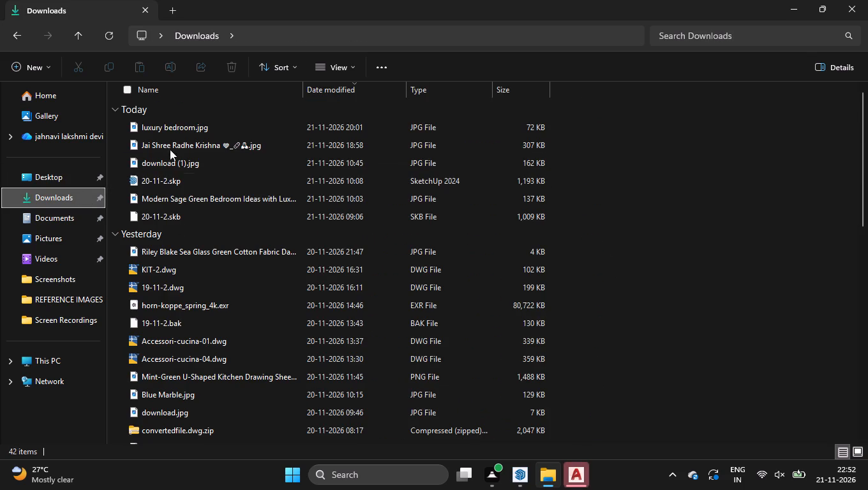
{"action": "left_click", "coordinate": [174, 144]}
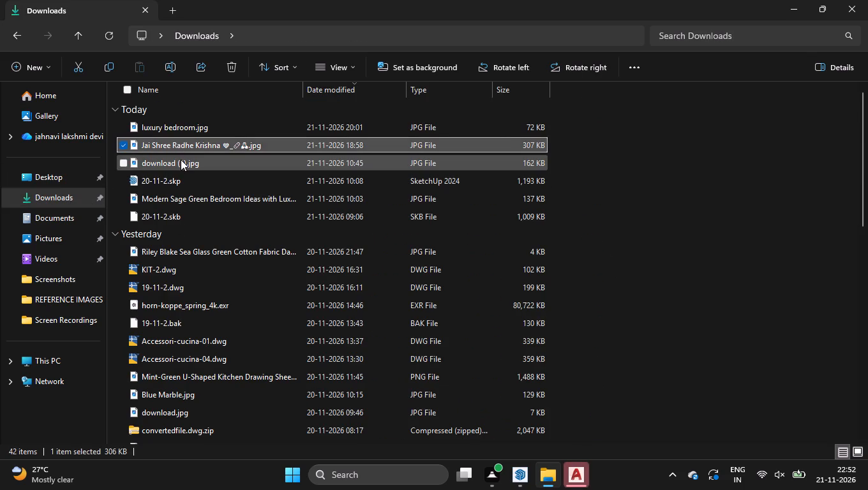
{"action": "left_click", "coordinate": [181, 160]}
{"action": "double_click", "coordinate": [177, 144]}
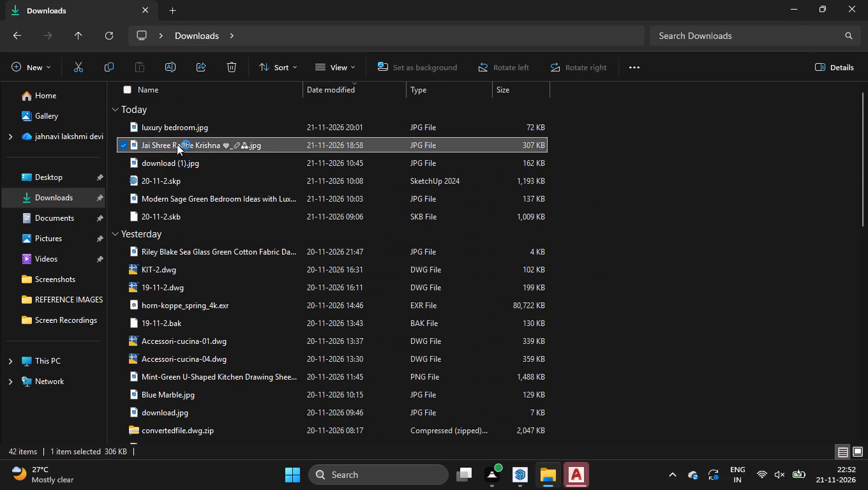
{"action": "key", "text": "Delete"}
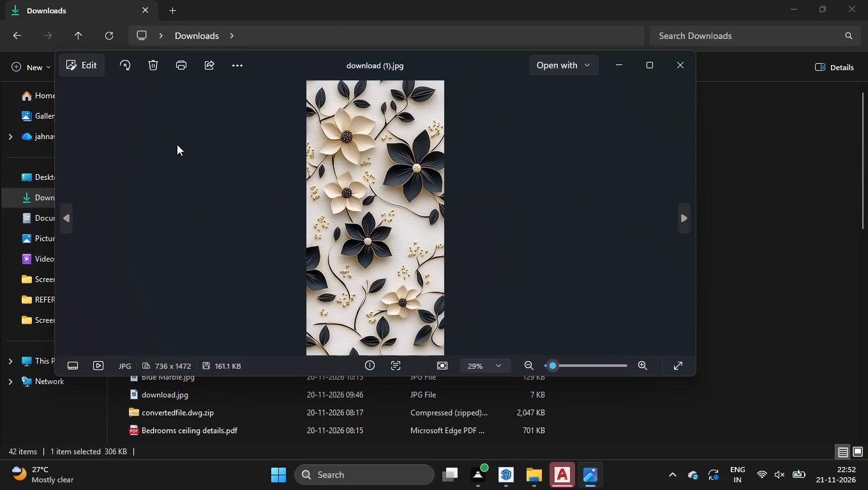
{"action": "key", "text": "Delete"}
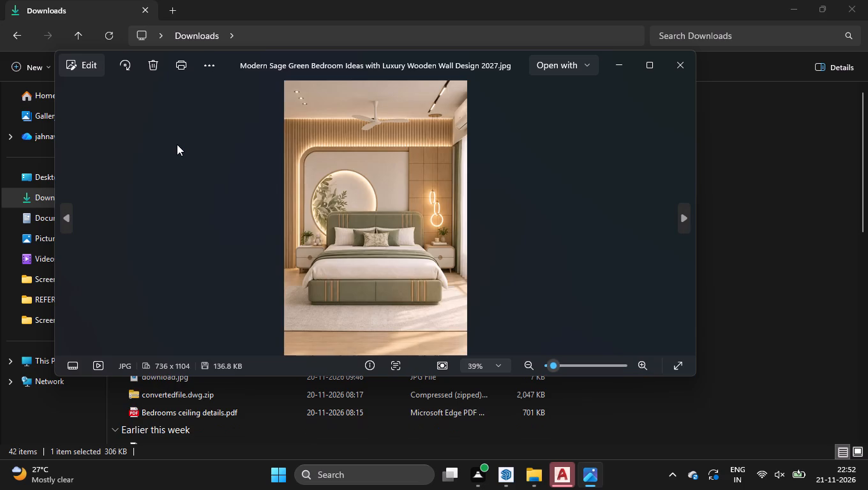
{"action": "key", "text": "Delete"}
{"action": "key", "text": "Delete"}
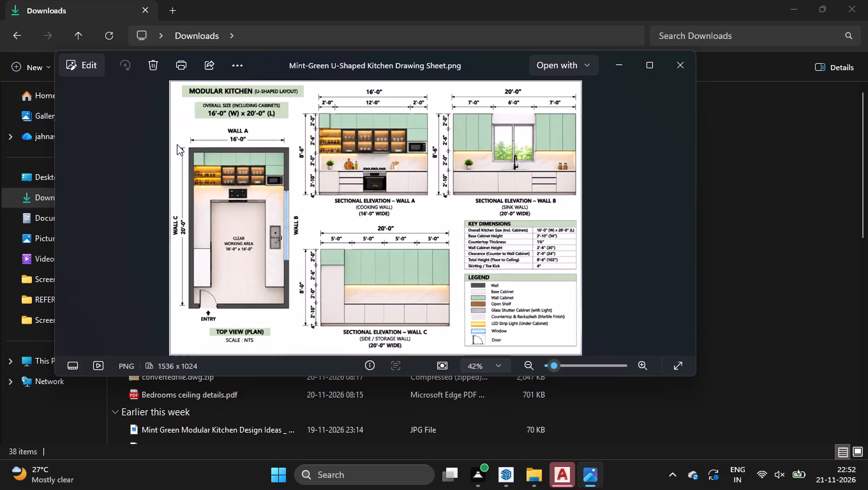
{"action": "key", "text": "Delete"}
{"action": "key", "text": "Delete"}
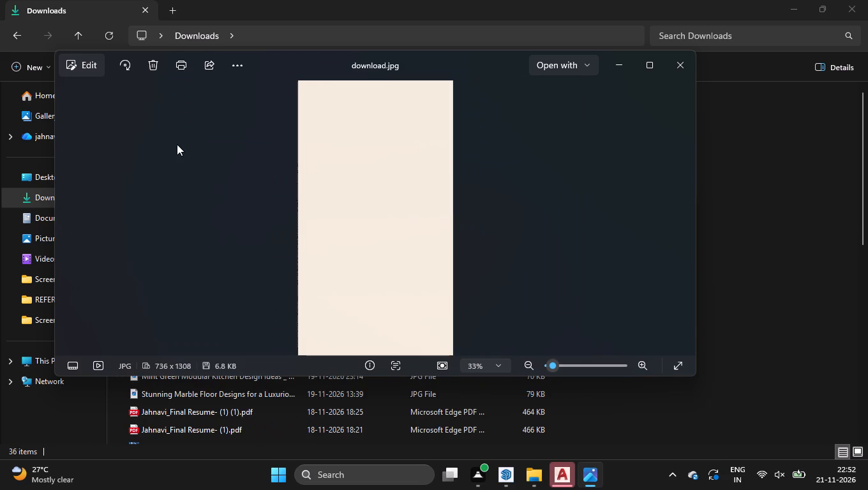
{"action": "key", "text": "Delete"}
{"action": "key", "text": "Delete"}
{"action": "key", "text": "Delete"}
{"action": "key", "text": "Delete"}
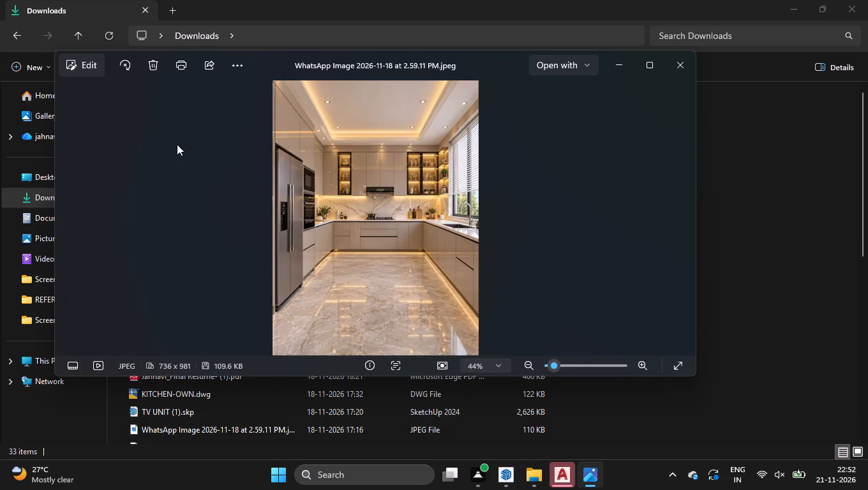
{"action": "key", "text": "Delete"}
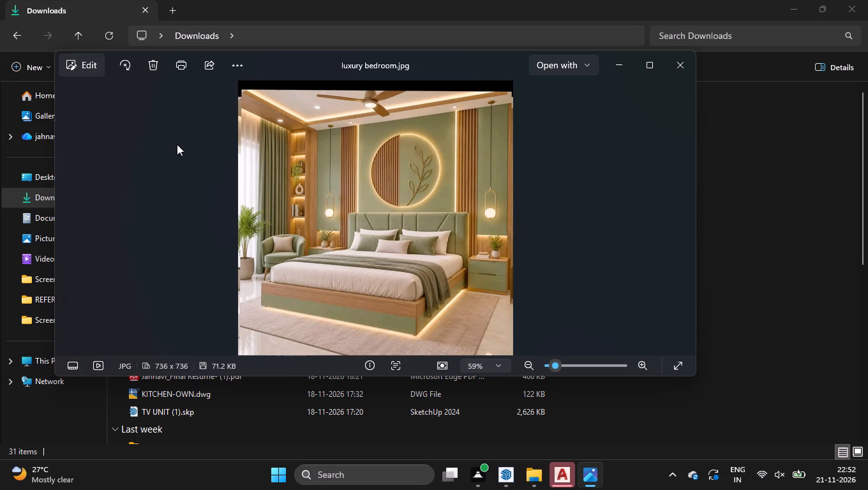
{"action": "key", "text": "Right"}
{"action": "key", "text": "Right"}
{"action": "left_click", "coordinate": [679, 62]}
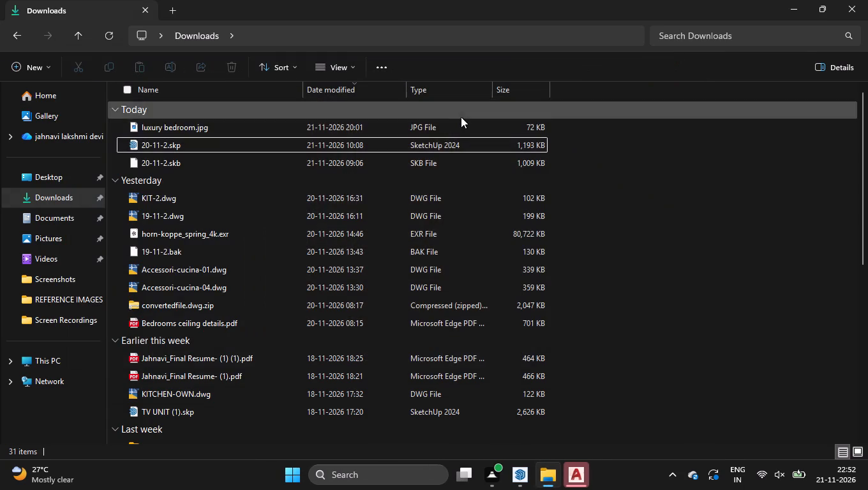
Delete the backup file 20-11-2.skb and the environment file horn-koppe_spring_4k.exr from the Downloads folder.
{"action": "scroll", "coordinate": [399, 153], "scroll_direction": "down", "scroll_amount": 2}
{"action": "scroll", "coordinate": [279, 140], "scroll_direction": "up", "scroll_amount": 4}
{"action": "left_click", "coordinate": [250, 162]}
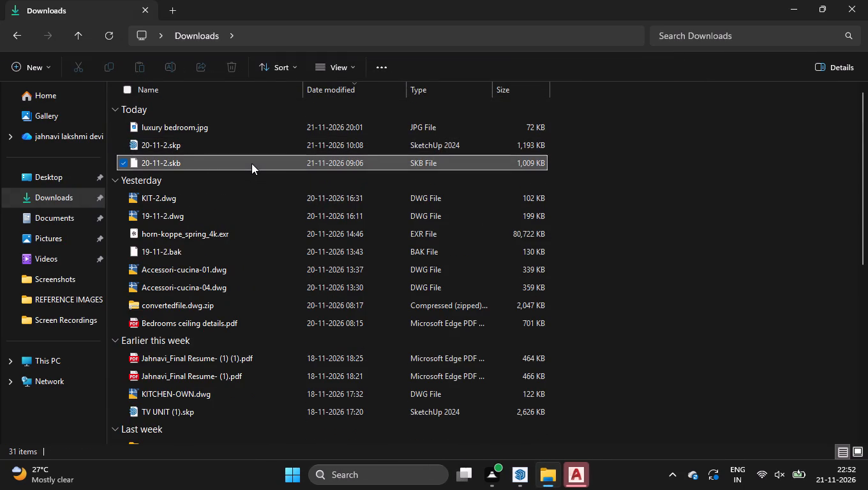
{"action": "key", "text": "Delete"}
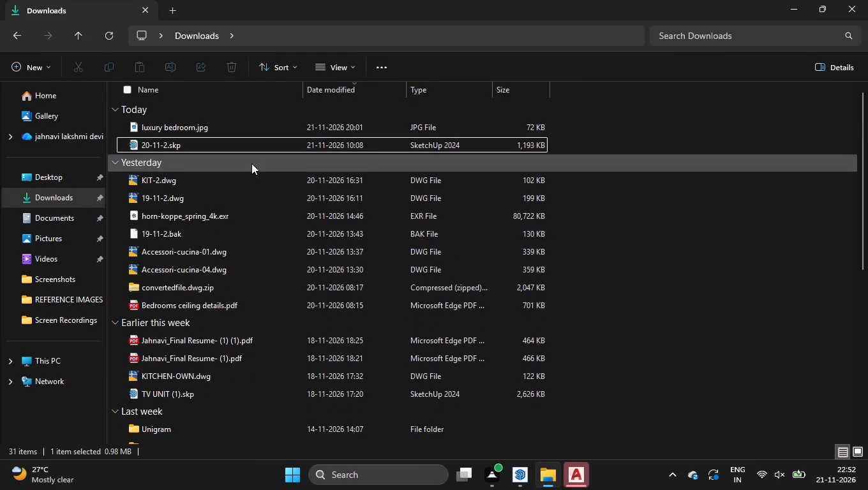
{"action": "left_click", "coordinate": [241, 223]}
{"action": "key", "text": "Delete"}
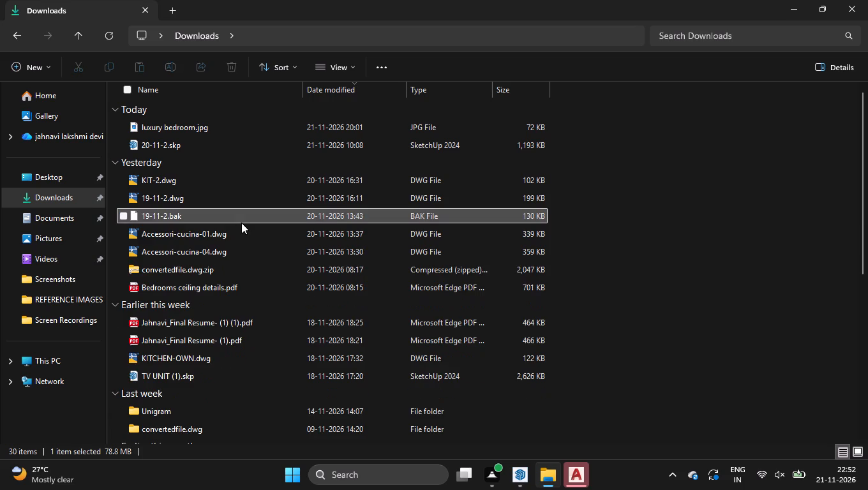
Delete the backup 19-11-2.bak and the drawings Accessori-cucina-01.dwg, Accessori-cucina-04.dwg and KIT-2.dwg from the Downloads folder.
{"action": "left_click", "coordinate": [241, 223]}
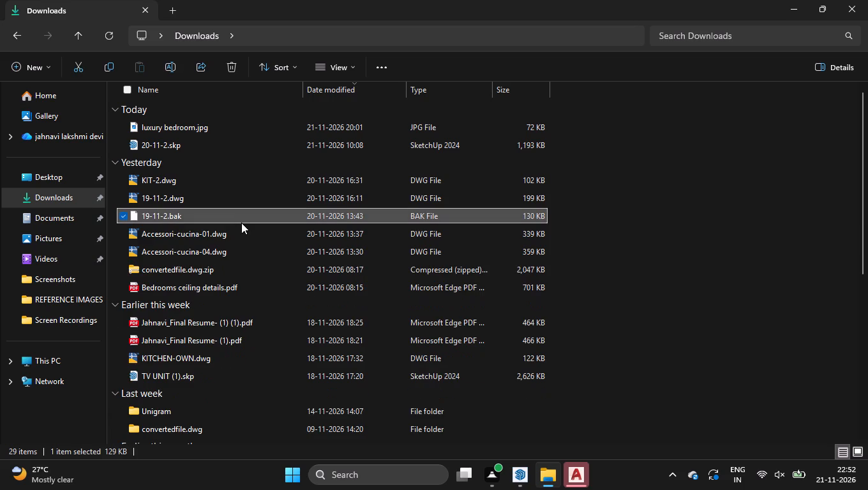
{"action": "key", "text": "Delete"}
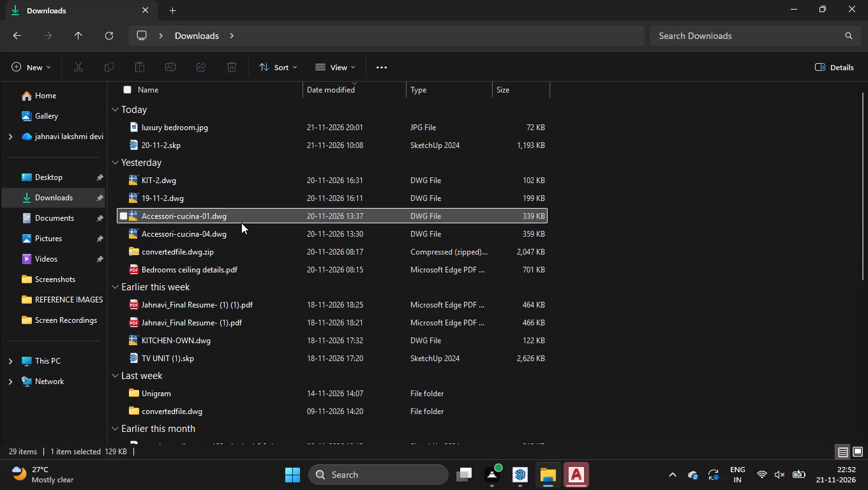
{"action": "key", "text": "Delete"}
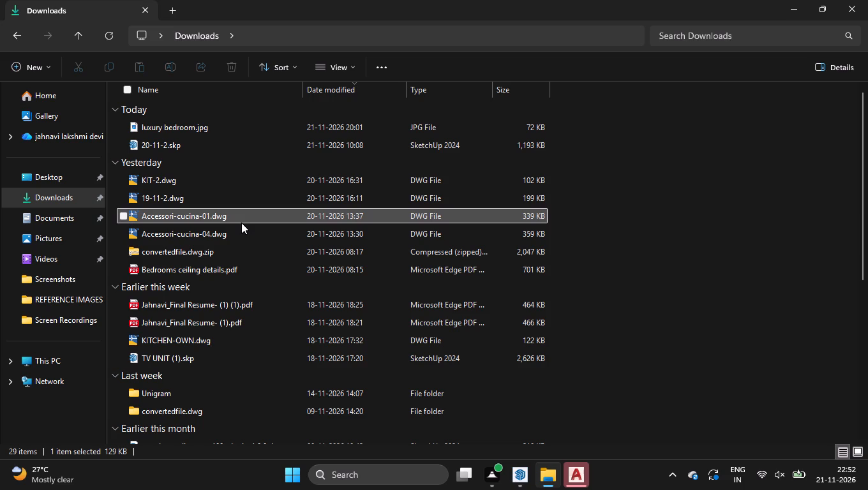
{"action": "left_click", "coordinate": [241, 223]}
{"action": "key", "text": "Delete"}
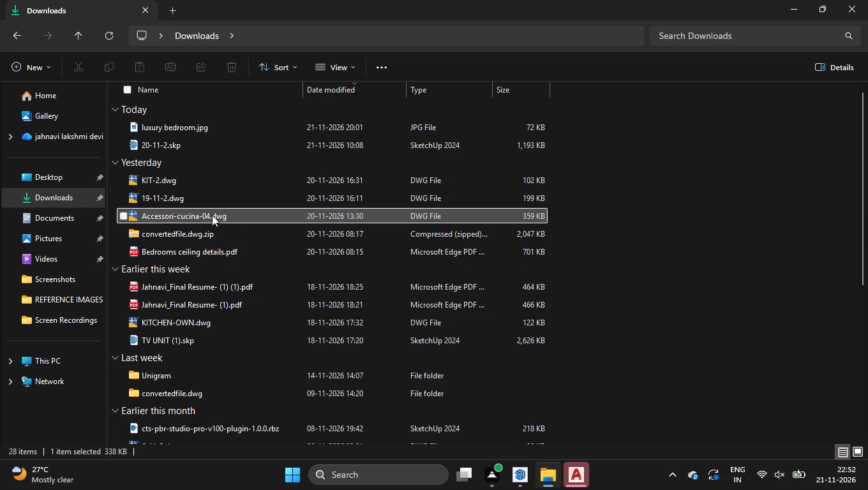
{"action": "left_click", "coordinate": [212, 215]}
{"action": "key", "text": "Delete"}
{"action": "left_click", "coordinate": [197, 179]}
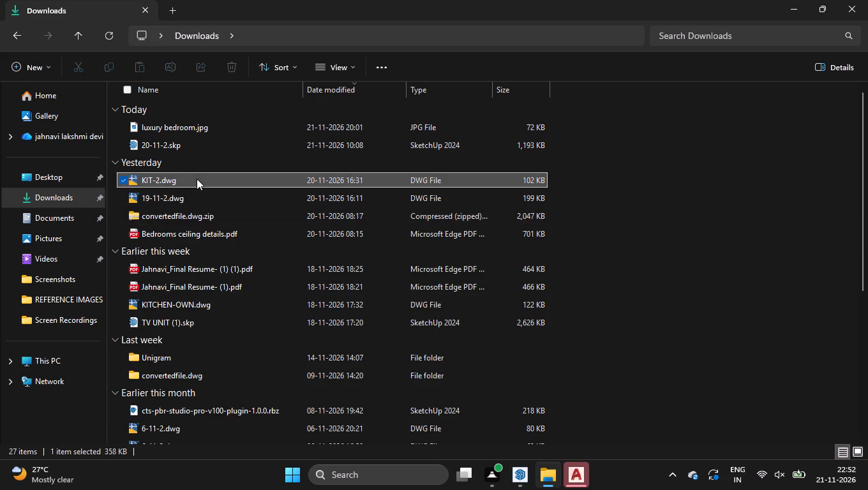
{"action": "key", "text": "Delete"}
Delete the older duplicate resume PDF, the one ending in a single (1), from the Downloads folder.
{"action": "left_click", "coordinate": [207, 217]}
{"action": "left_click", "coordinate": [201, 253]}
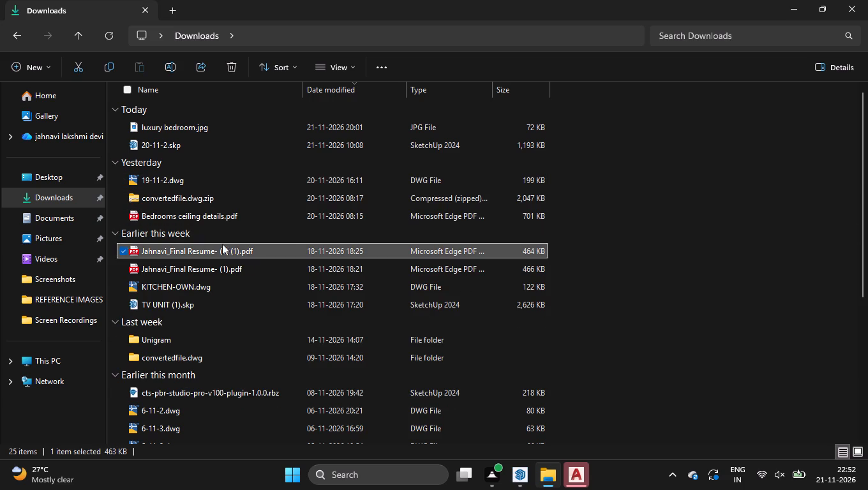
{"action": "left_click", "coordinate": [287, 270]}
{"action": "key", "text": "Delete"}
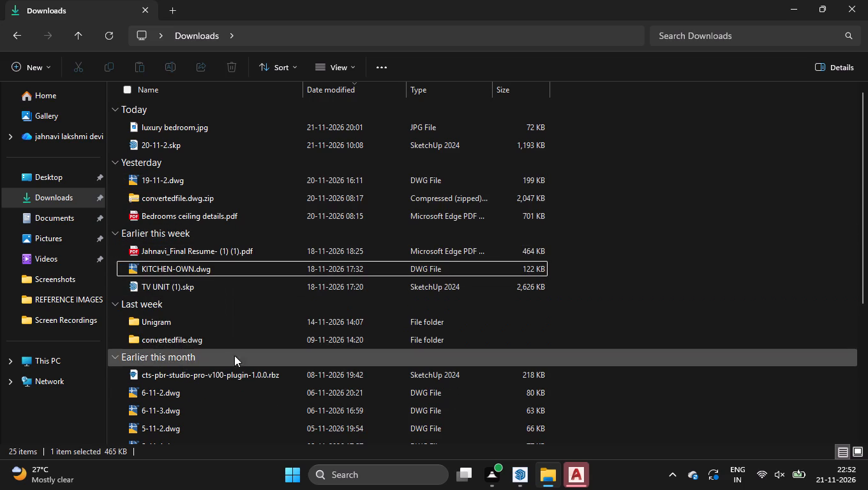
Delete the REFERENCE IMAGES folder from the Downloads folder.
{"action": "scroll", "coordinate": [236, 364], "scroll_direction": "down", "scroll_amount": 5}
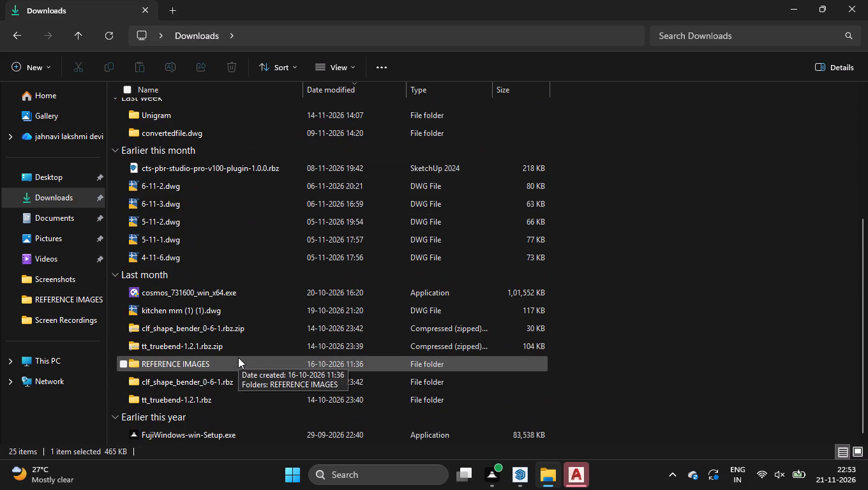
{"action": "scroll", "coordinate": [239, 357], "scroll_direction": "down", "scroll_amount": 2}
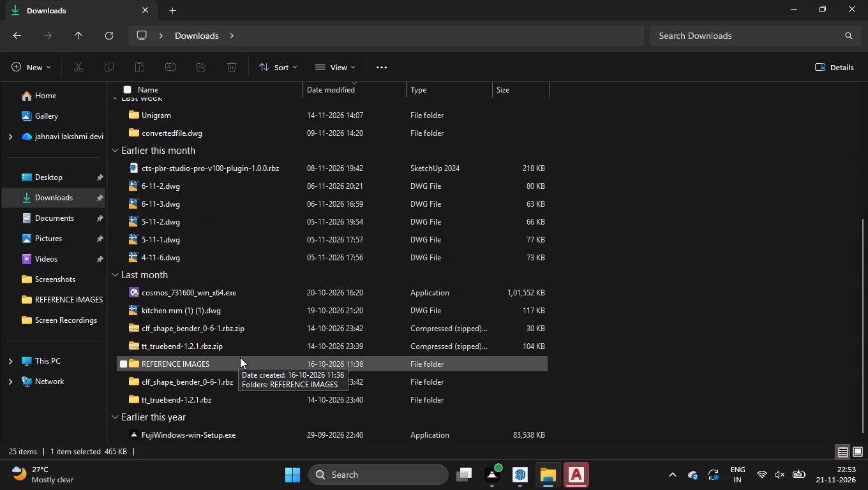
{"action": "left_click", "coordinate": [240, 357]}
{"action": "key", "text": "Delete"}
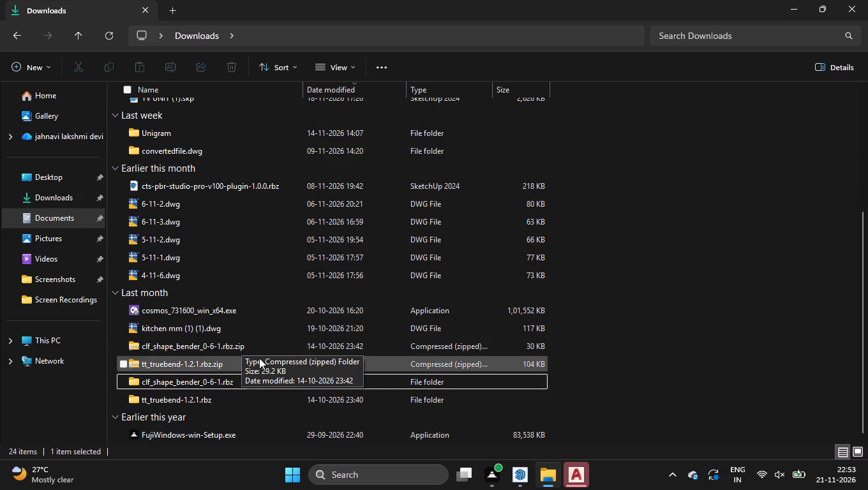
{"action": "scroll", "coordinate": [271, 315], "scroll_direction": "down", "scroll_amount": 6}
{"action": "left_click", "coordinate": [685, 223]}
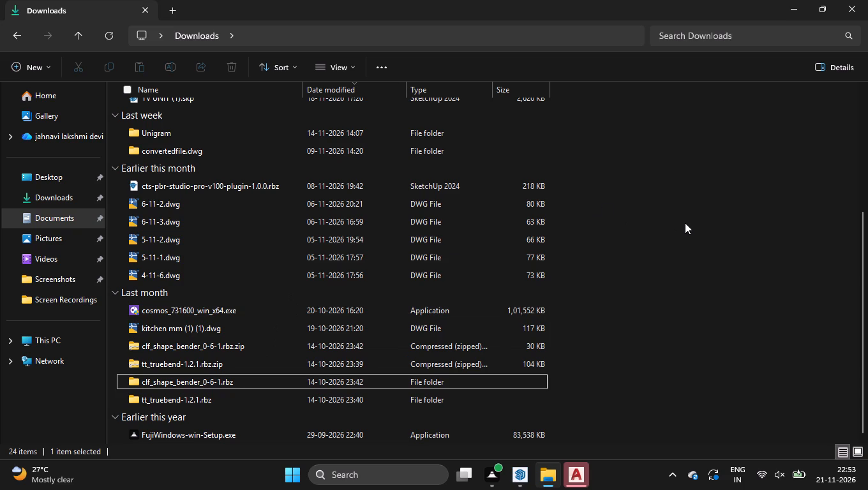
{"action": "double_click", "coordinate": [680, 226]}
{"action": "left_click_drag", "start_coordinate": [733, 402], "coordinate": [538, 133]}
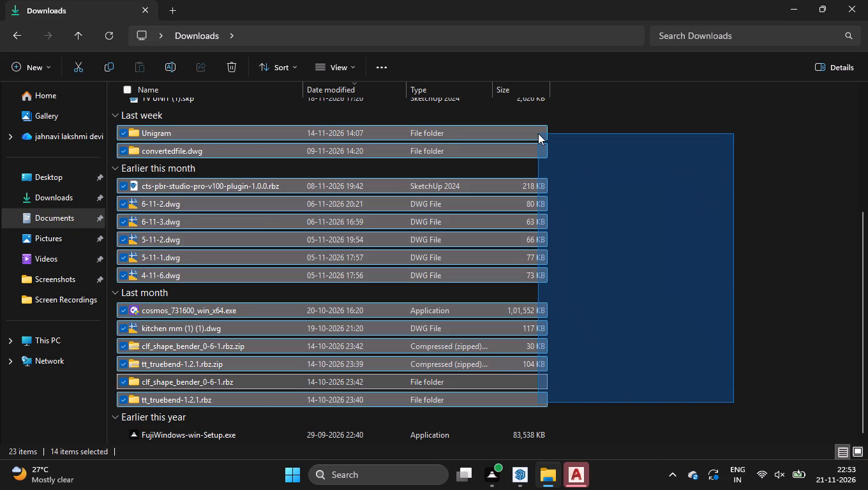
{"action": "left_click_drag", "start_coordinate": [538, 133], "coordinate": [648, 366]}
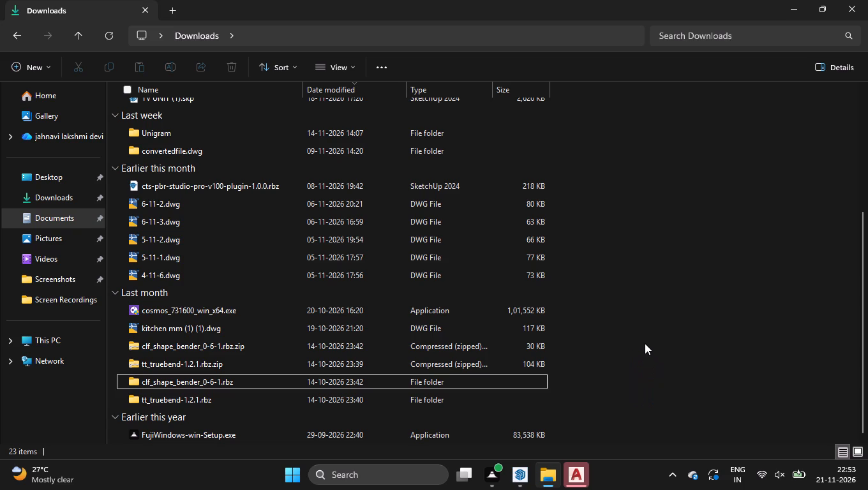
Close the Downloads window and return to the drawing 7-11-4.dwg in AutoCAD.
{"action": "left_click", "coordinate": [867, 0]}
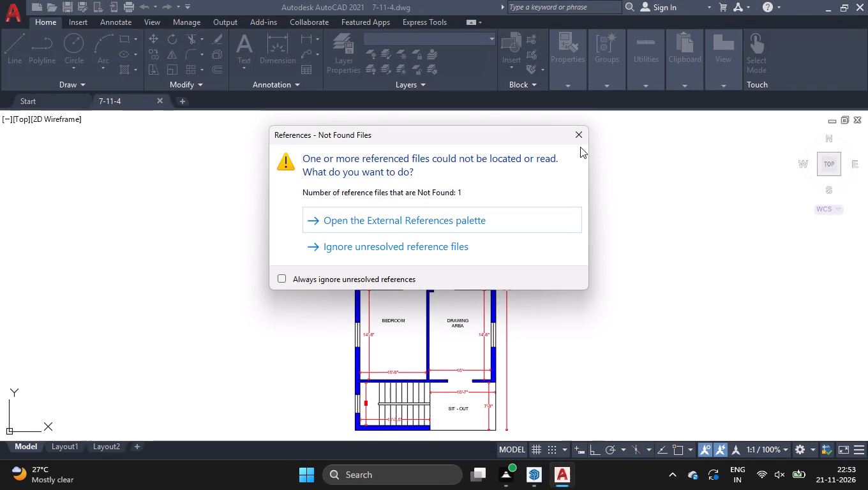
Dismiss the dialog about missing reference files without opening the External References palette.
{"action": "left_click", "coordinate": [580, 147]}
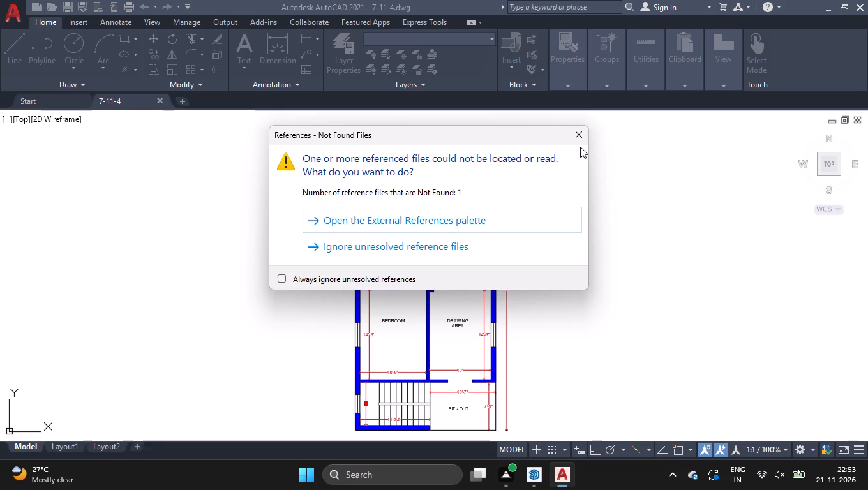
{"action": "left_click", "coordinate": [585, 139]}
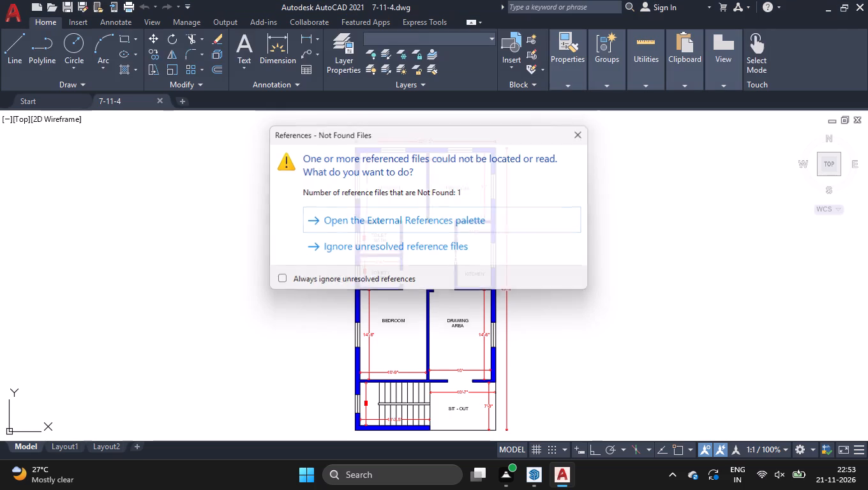
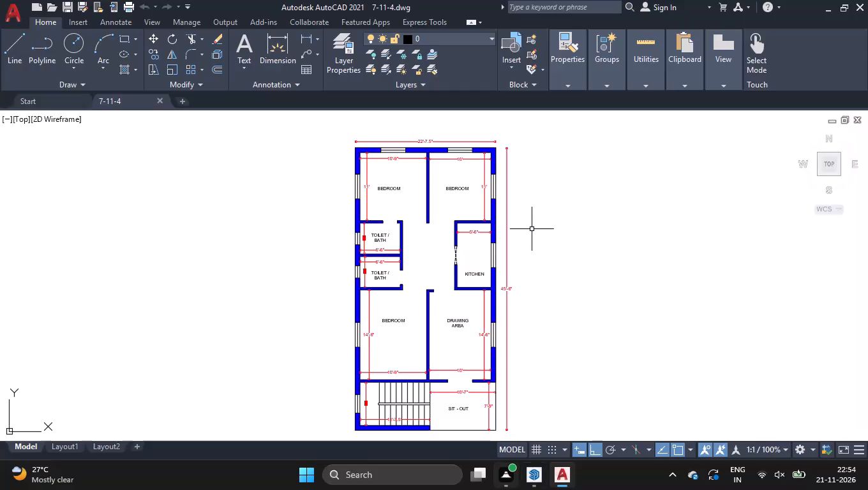
Switch from the AutoCAD floor plan to the SketchUp bedroom model 21-11-2.
{"action": "left_click", "coordinate": [533, 479]}
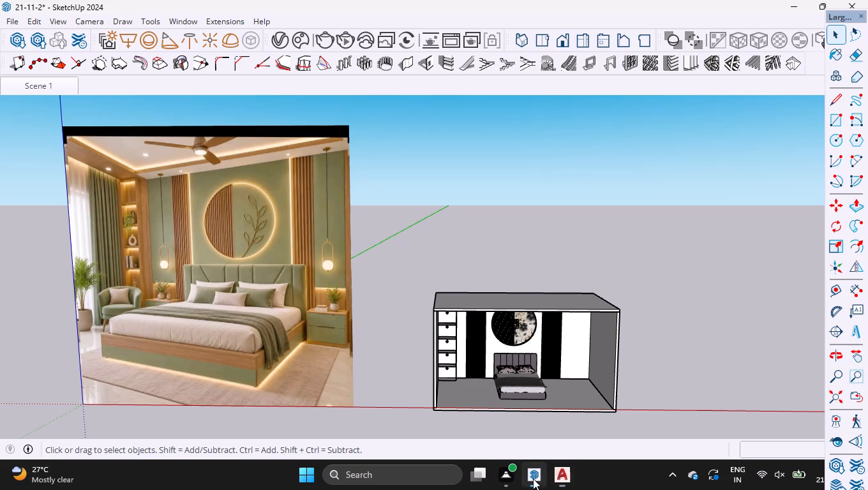
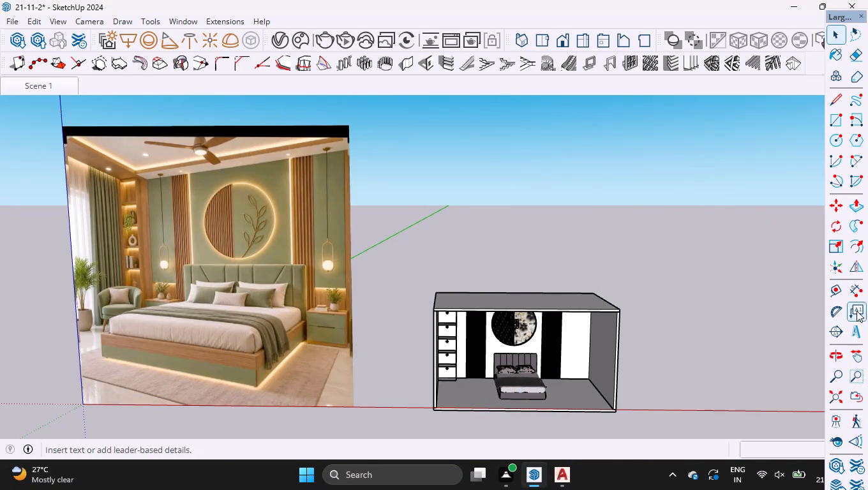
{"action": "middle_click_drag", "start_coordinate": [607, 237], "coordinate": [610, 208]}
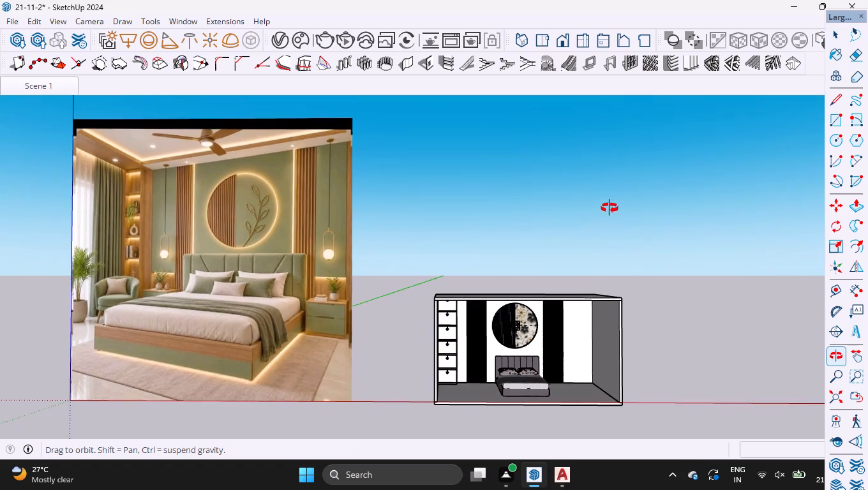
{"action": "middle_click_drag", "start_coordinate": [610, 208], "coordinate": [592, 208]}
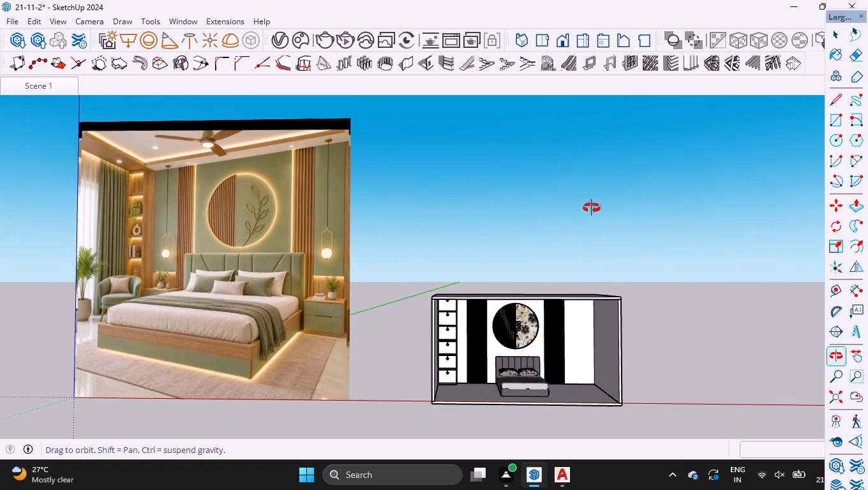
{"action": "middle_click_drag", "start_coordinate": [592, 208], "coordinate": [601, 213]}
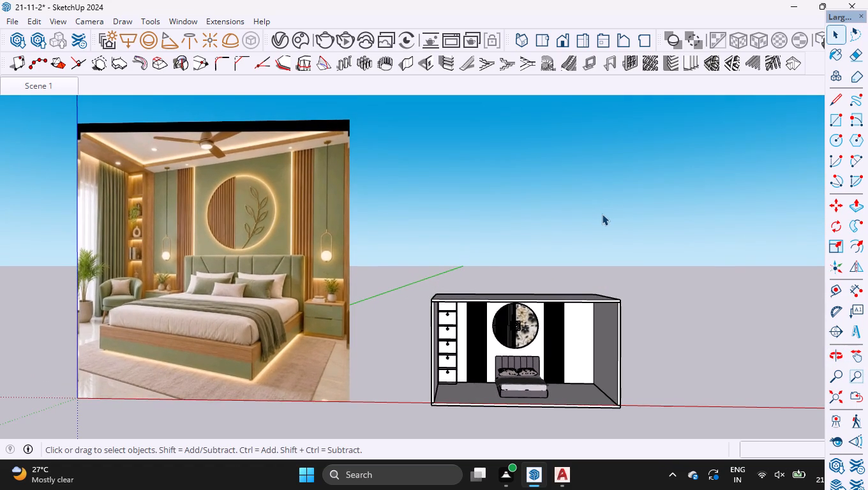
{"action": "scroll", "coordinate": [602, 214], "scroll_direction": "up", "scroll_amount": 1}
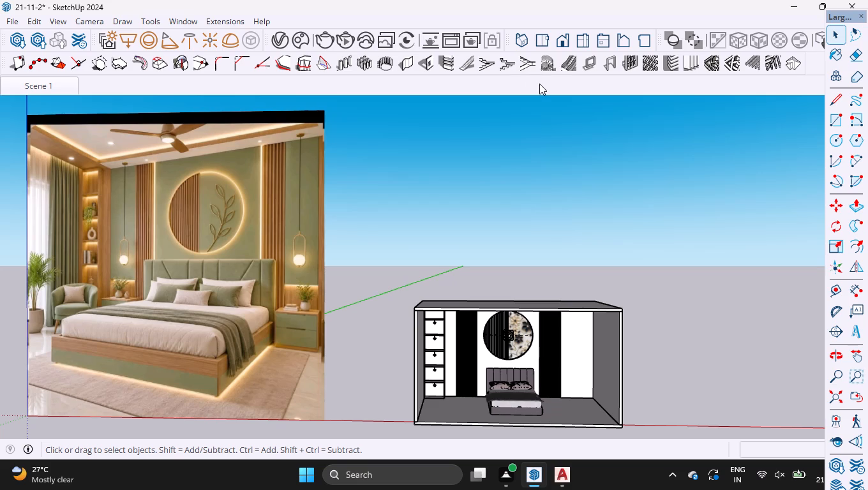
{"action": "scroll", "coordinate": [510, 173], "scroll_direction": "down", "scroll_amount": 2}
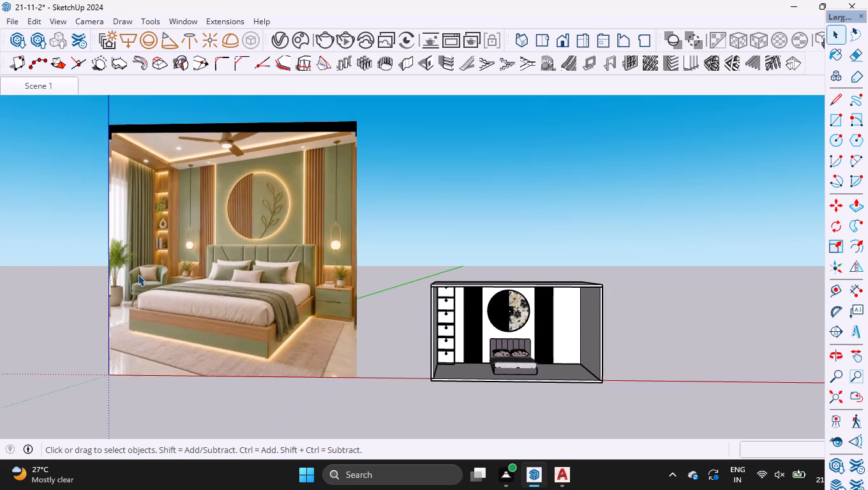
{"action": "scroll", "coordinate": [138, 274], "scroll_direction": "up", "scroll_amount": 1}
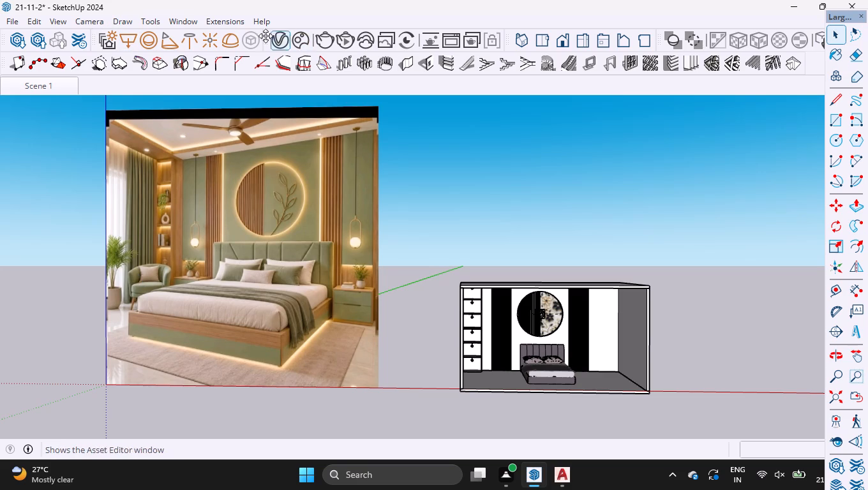
Open the Chaos Cosmos library and show the Sofas & armchairs category of the Furniture 3D models.
{"action": "left_click", "coordinate": [302, 36]}
{"action": "left_click", "coordinate": [580, 57]}
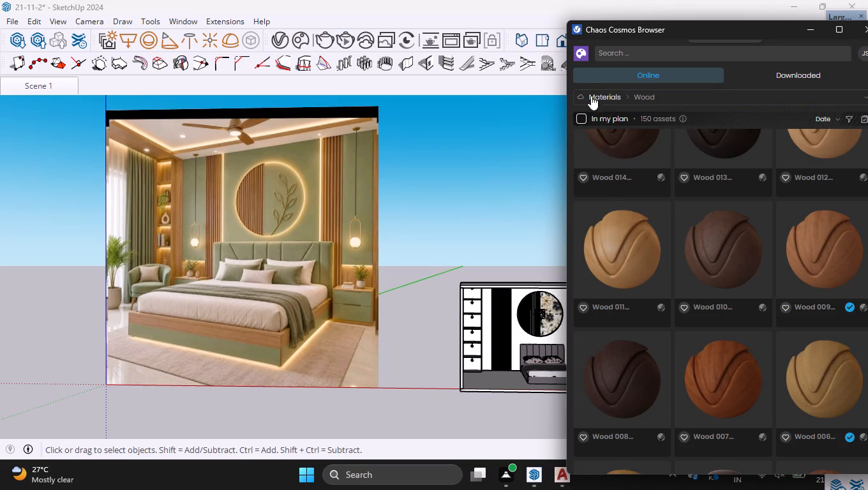
{"action": "left_click", "coordinate": [615, 163]}
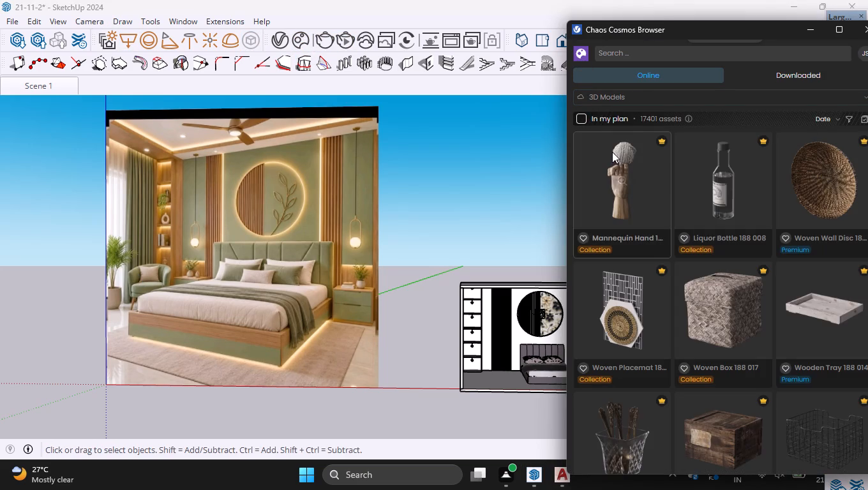
{"action": "left_click", "coordinate": [610, 94]}
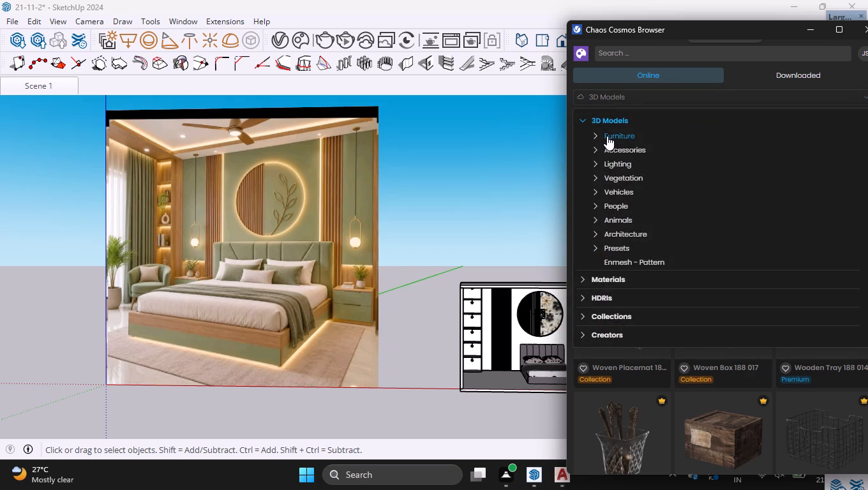
{"action": "left_click", "coordinate": [607, 136]}
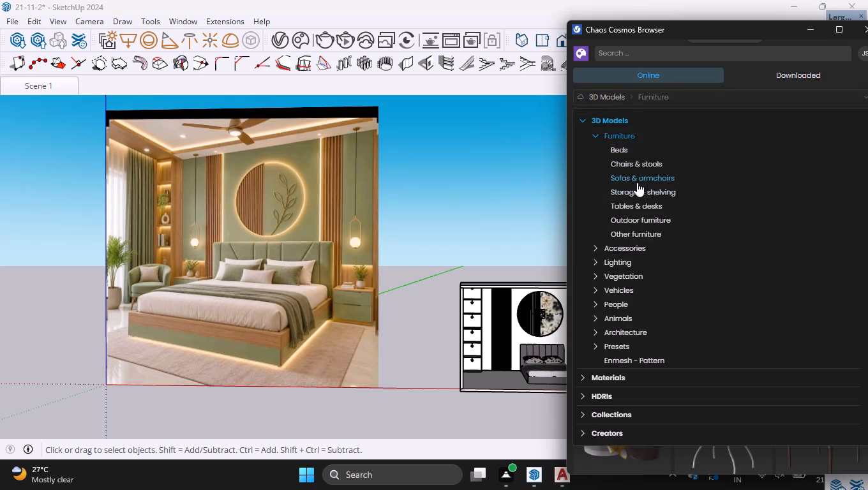
{"action": "left_click", "coordinate": [637, 179]}
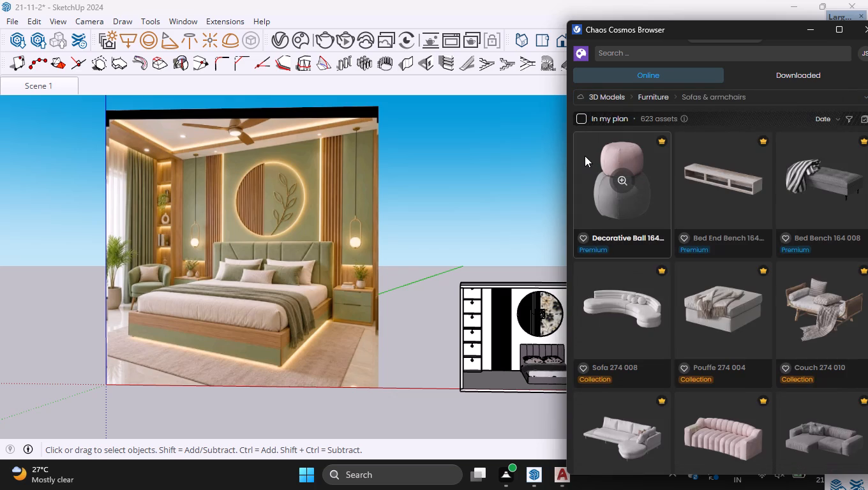
Browse the Sofas & armchairs assets for an armchair like the one beside the bed in the reference image.
{"action": "scroll", "coordinate": [584, 154], "scroll_direction": "down", "scroll_amount": 6}
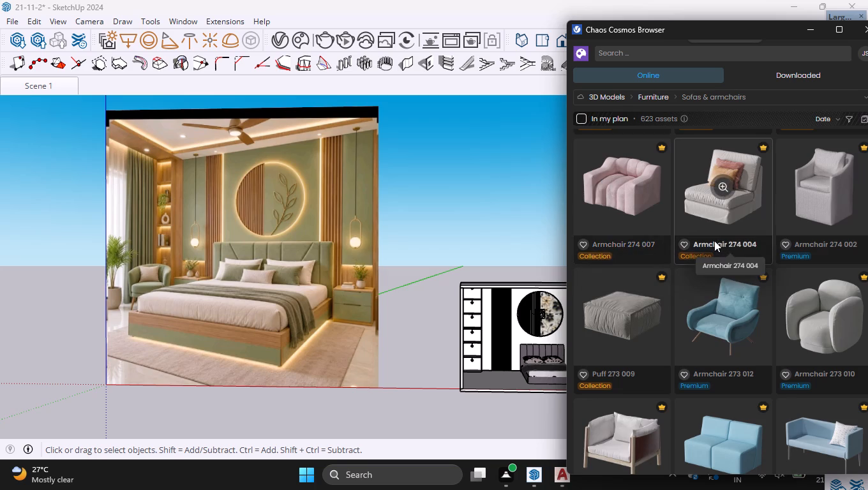
{"action": "scroll", "coordinate": [627, 221], "scroll_direction": "down", "scroll_amount": 2}
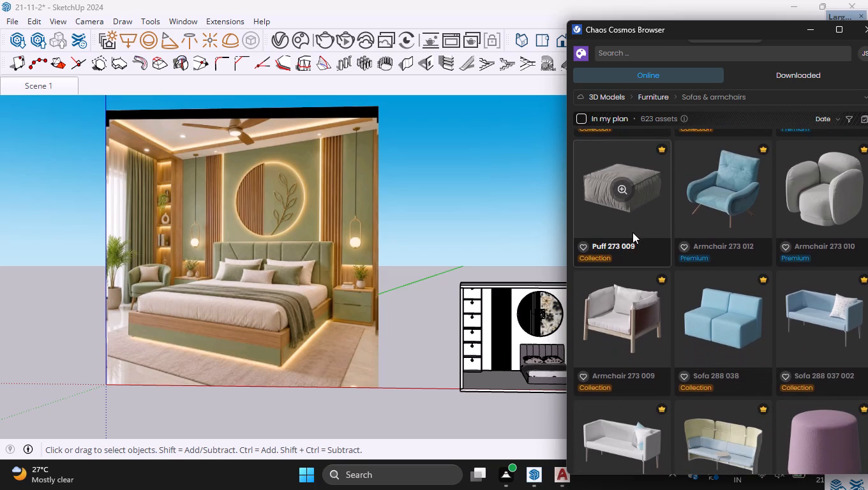
{"action": "scroll", "coordinate": [636, 235], "scroll_direction": "down", "scroll_amount": 5}
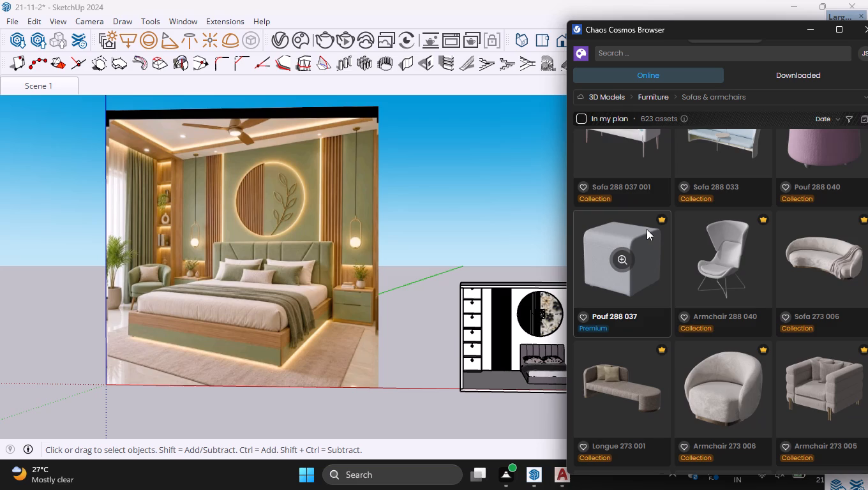
{"action": "scroll", "coordinate": [647, 229], "scroll_direction": "down", "scroll_amount": 4, "text": "ctrl"}
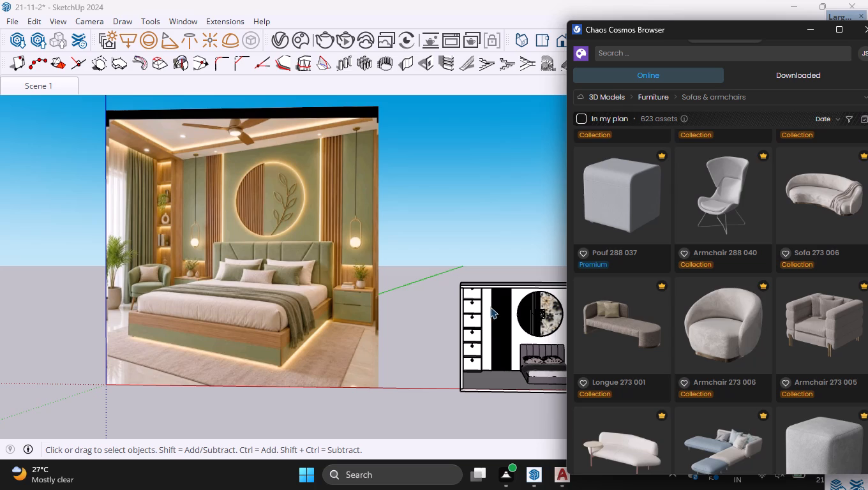
{"action": "scroll", "coordinate": [710, 259], "scroll_direction": "down", "scroll_amount": 2}
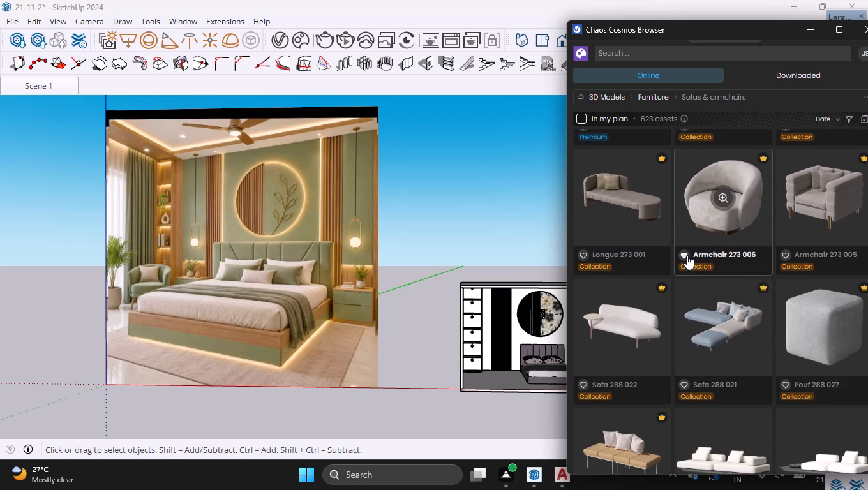
{"action": "scroll", "coordinate": [685, 256], "scroll_direction": "down", "scroll_amount": 4}
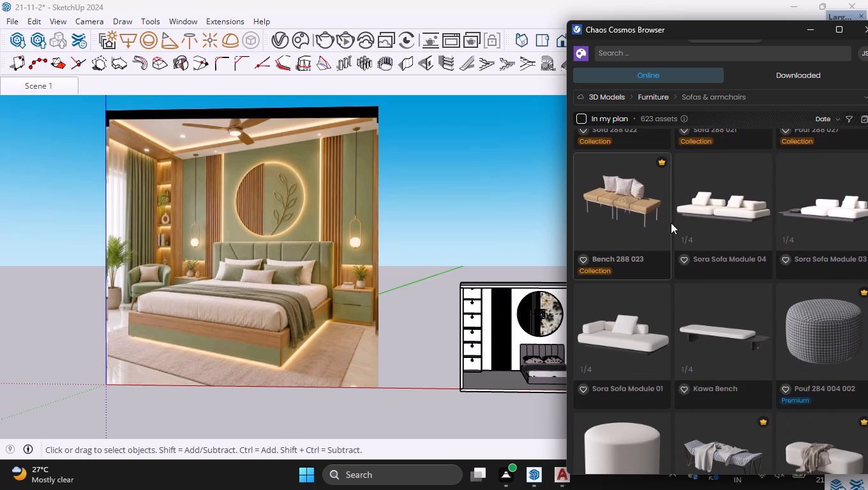
{"action": "scroll", "coordinate": [671, 223], "scroll_direction": "down", "scroll_amount": 2}
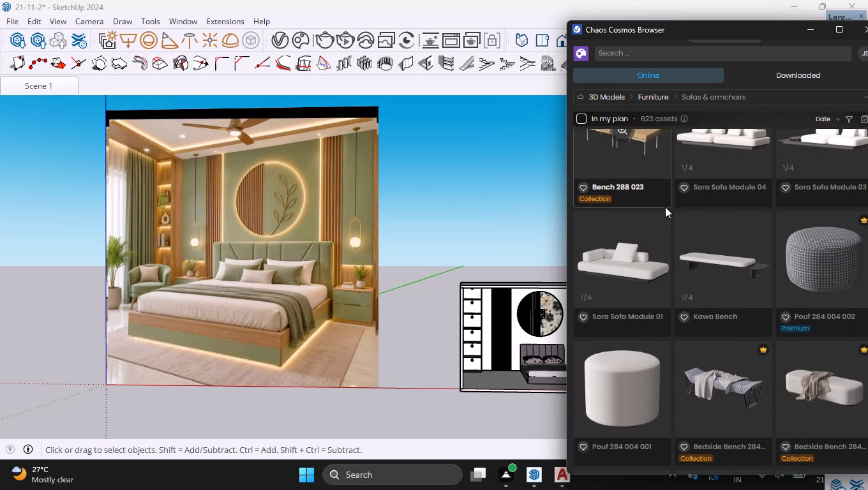
{"action": "scroll", "coordinate": [665, 207], "scroll_direction": "down", "scroll_amount": 1}
{"action": "scroll", "coordinate": [724, 191], "scroll_direction": "down", "scroll_amount": 1}
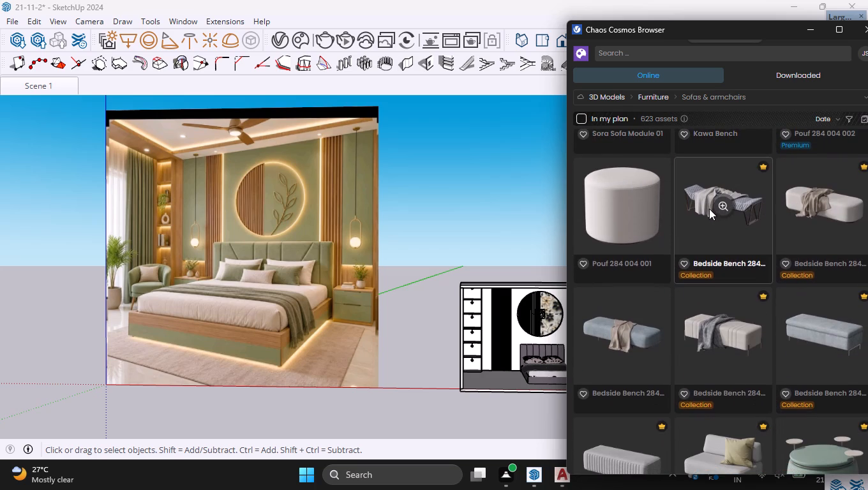
{"action": "scroll", "coordinate": [709, 219], "scroll_direction": "down", "scroll_amount": 2}
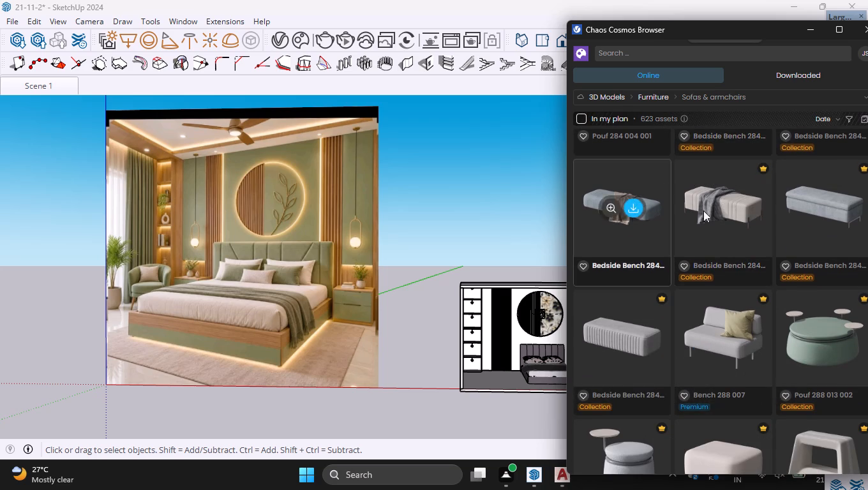
{"action": "scroll", "coordinate": [719, 207], "scroll_direction": "down", "scroll_amount": 5}
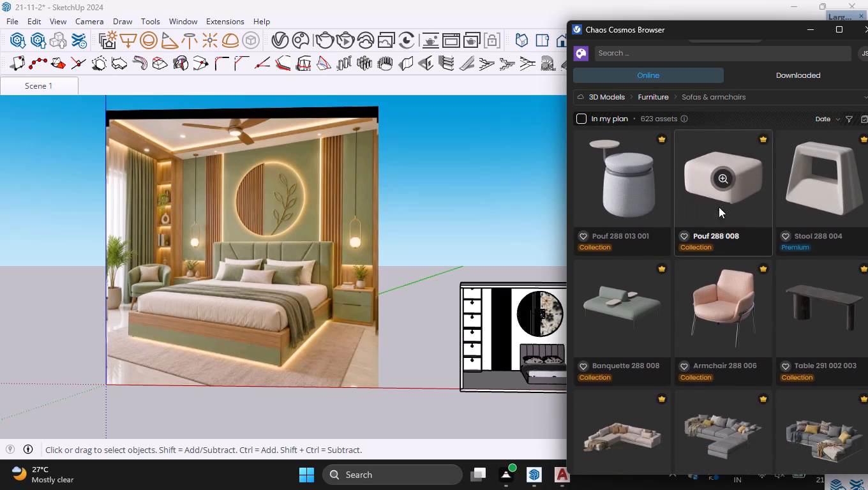
{"action": "scroll", "coordinate": [721, 204], "scroll_direction": "down", "scroll_amount": 3}
{"action": "scroll", "coordinate": [724, 210], "scroll_direction": "up", "scroll_amount": 7}
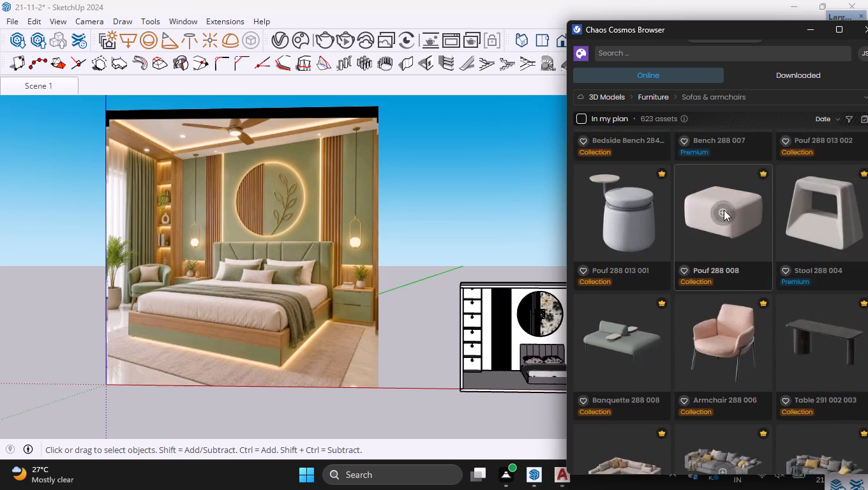
{"action": "scroll", "coordinate": [724, 210], "scroll_direction": "up", "scroll_amount": 20}
{"action": "scroll", "coordinate": [724, 210], "scroll_direction": "up", "scroll_amount": 9}
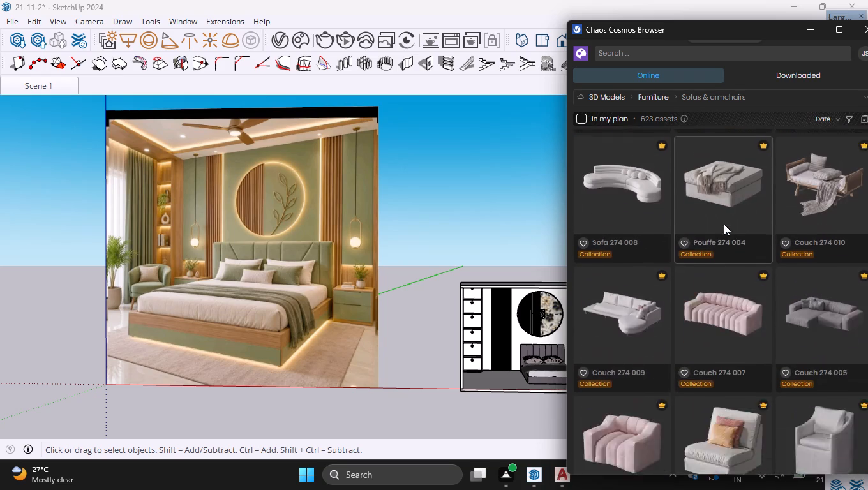
{"action": "scroll", "coordinate": [724, 224], "scroll_direction": "up", "scroll_amount": 10}
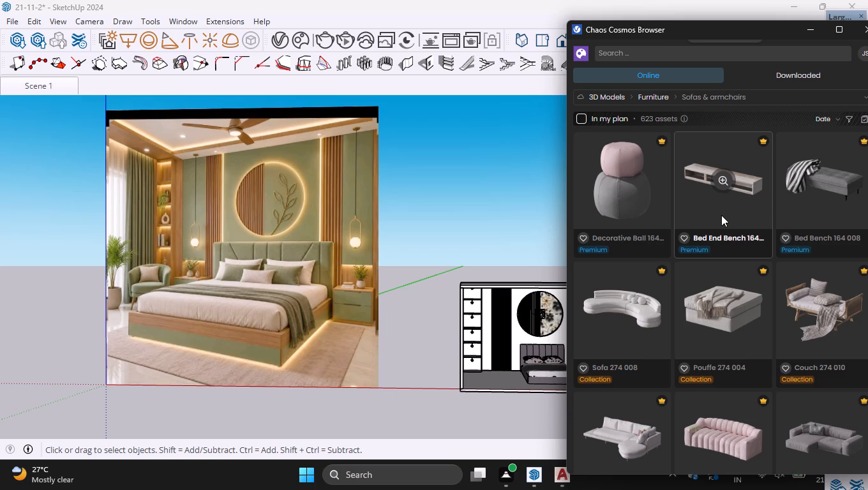
{"action": "scroll", "coordinate": [721, 216], "scroll_direction": "down", "scroll_amount": 6}
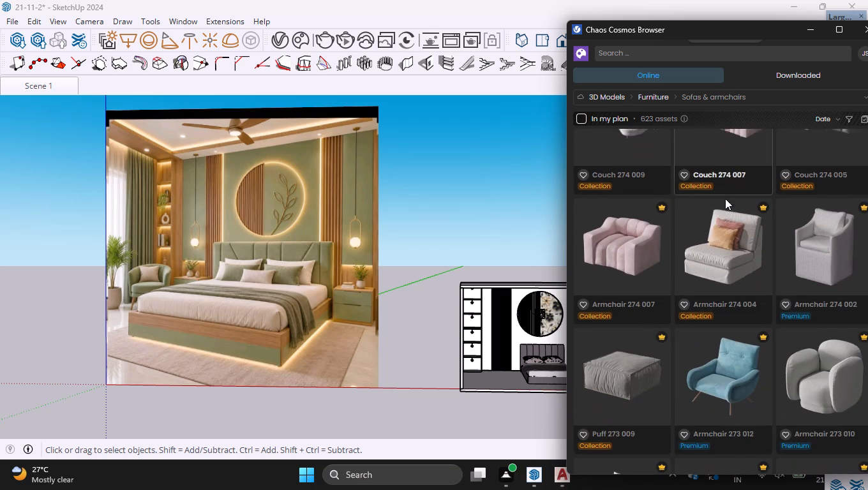
{"action": "scroll", "coordinate": [725, 198], "scroll_direction": "down", "scroll_amount": 7}
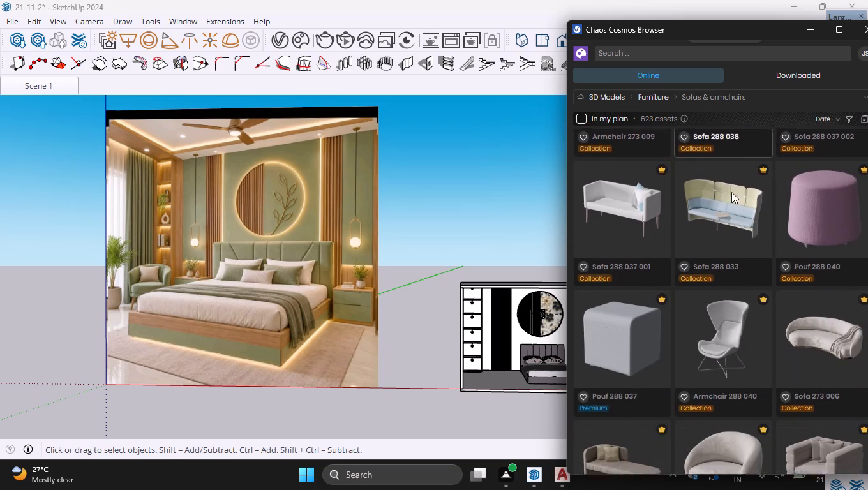
{"action": "scroll", "coordinate": [731, 190], "scroll_direction": "down", "scroll_amount": 3}
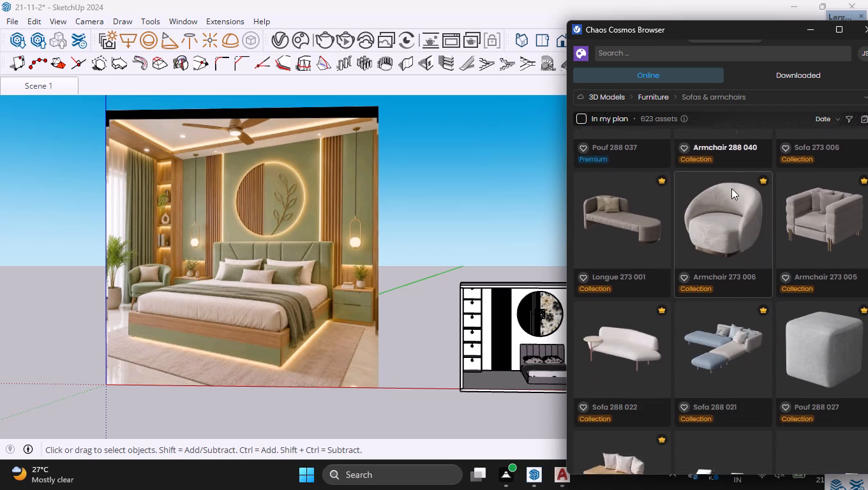
{"action": "scroll", "coordinate": [731, 188], "scroll_direction": "down", "scroll_amount": 5}
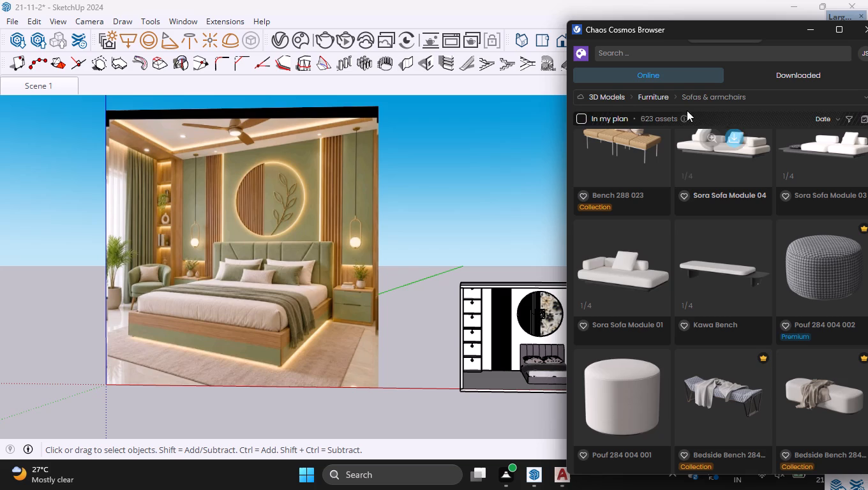
{"action": "scroll", "coordinate": [652, 138], "scroll_direction": "down", "scroll_amount": 3}
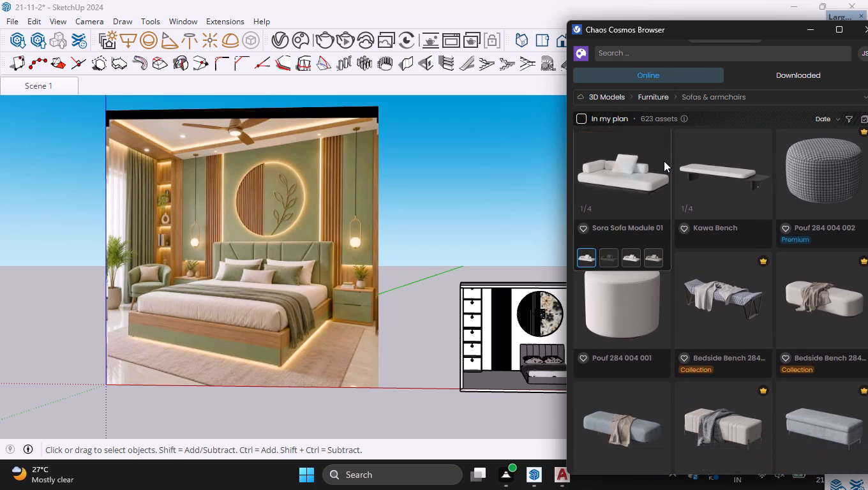
{"action": "scroll", "coordinate": [669, 163], "scroll_direction": "down", "scroll_amount": 5}
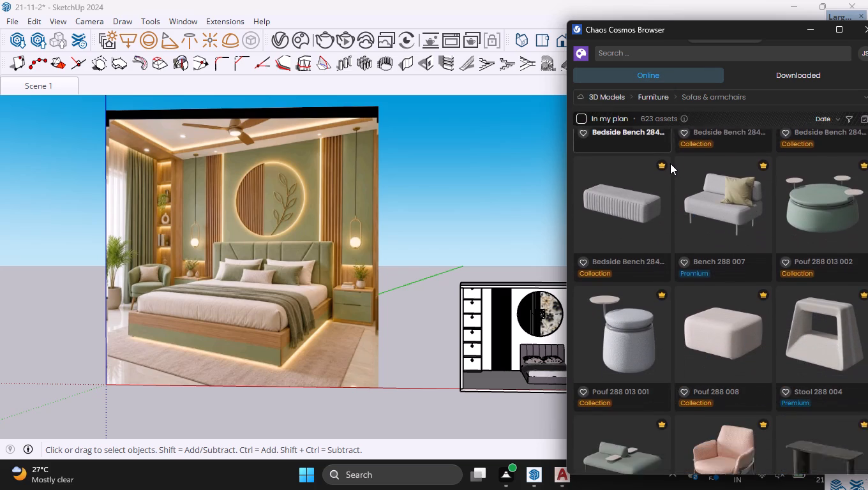
{"action": "scroll", "coordinate": [670, 163], "scroll_direction": "down", "scroll_amount": 9}
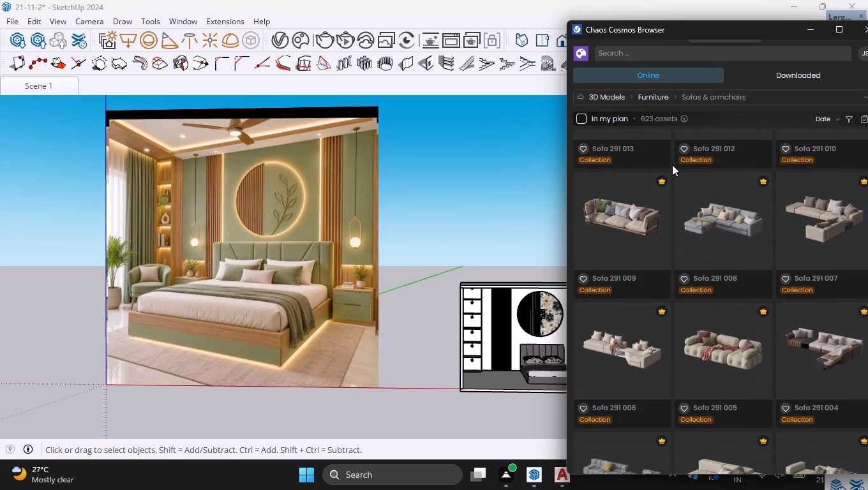
{"action": "scroll", "coordinate": [675, 167], "scroll_direction": "down", "scroll_amount": 10}
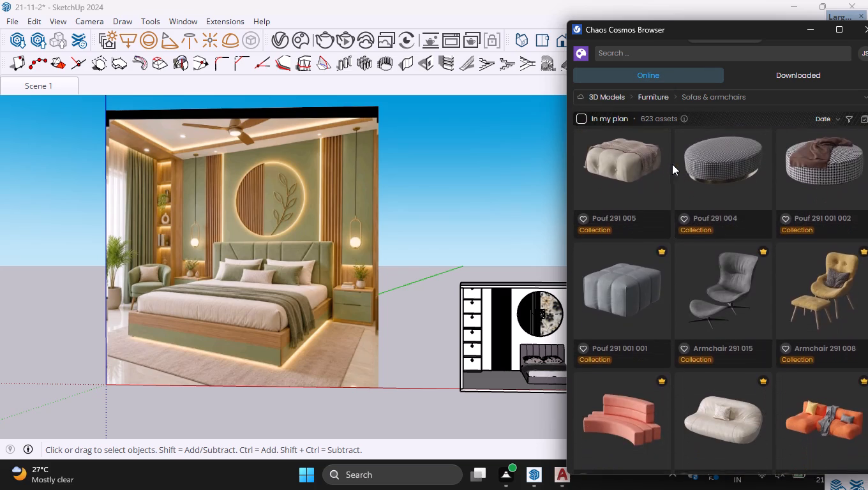
{"action": "scroll", "coordinate": [672, 164], "scroll_direction": "down", "scroll_amount": 6}
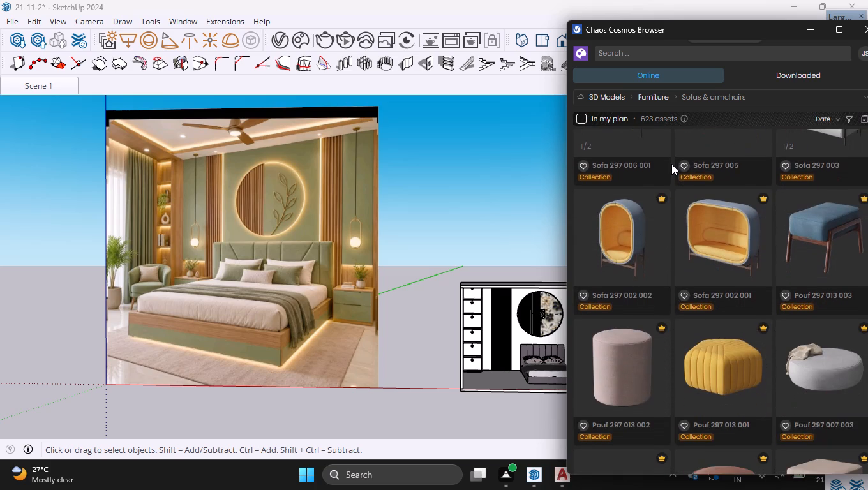
{"action": "scroll", "coordinate": [671, 164], "scroll_direction": "down", "scroll_amount": 6}
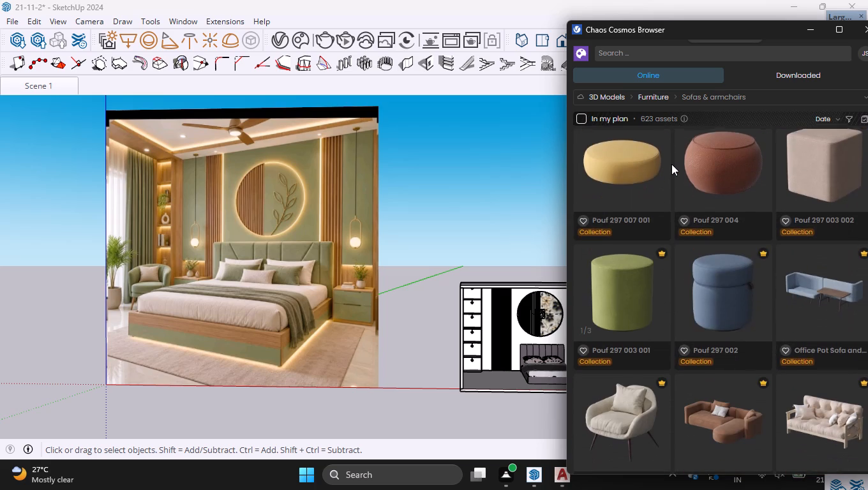
{"action": "scroll", "coordinate": [671, 164], "scroll_direction": "down", "scroll_amount": 6}
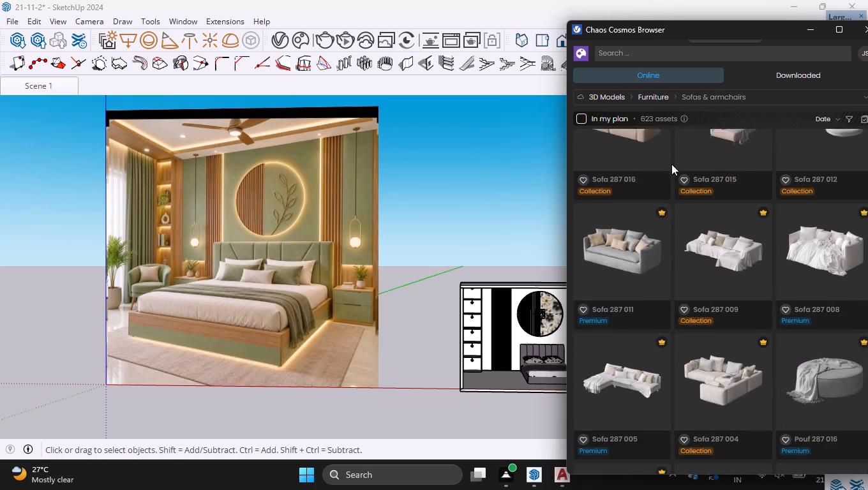
Find the rounded cream Armchair 287 004 in the Sofas & armchairs category and download it.
{"action": "scroll", "coordinate": [671, 164], "scroll_direction": "down", "scroll_amount": 3}
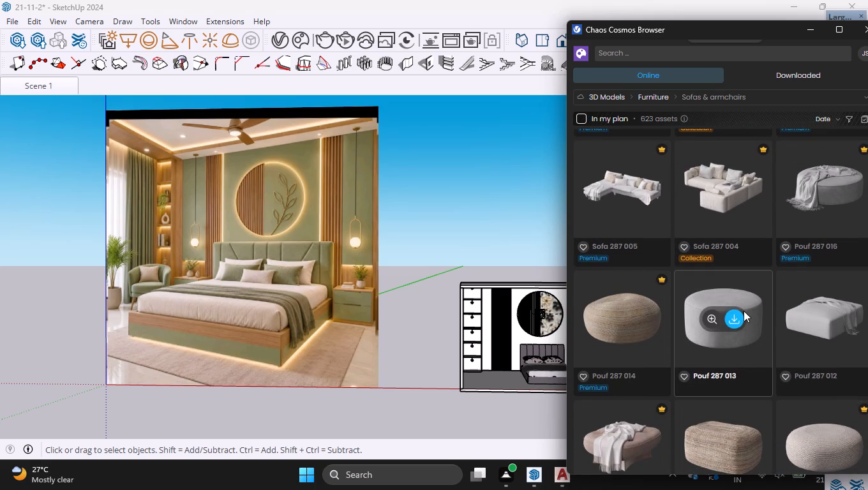
{"action": "scroll", "coordinate": [744, 311], "scroll_direction": "down", "scroll_amount": 2}
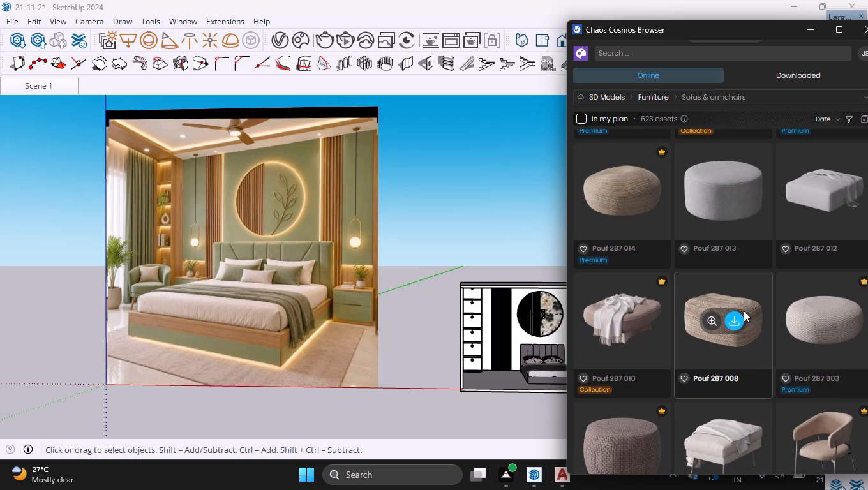
{"action": "scroll", "coordinate": [744, 311], "scroll_direction": "down", "scroll_amount": 3}
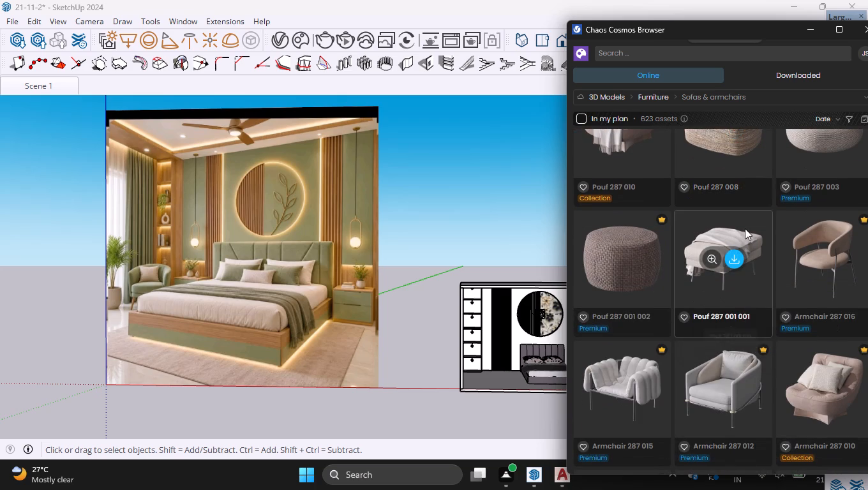
{"action": "scroll", "coordinate": [697, 165], "scroll_direction": "down", "scroll_amount": 3}
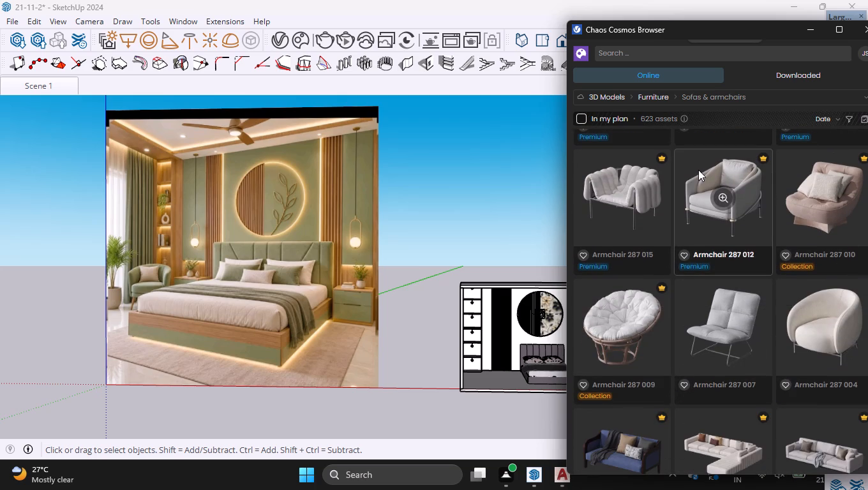
{"action": "left_click", "coordinate": [837, 329]}
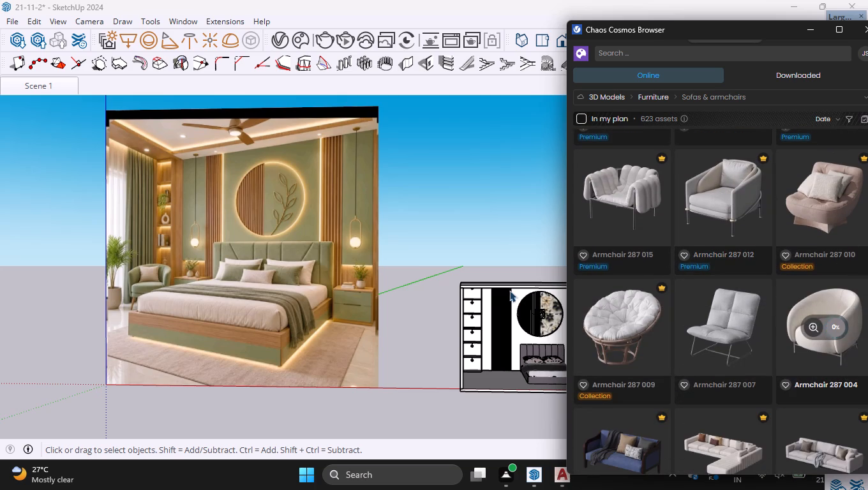
Import Armchair 287 004 and place one copy on the room floor in front of the open shelving.
{"action": "scroll", "coordinate": [257, 302], "scroll_direction": "down", "scroll_amount": 4}
{"action": "scroll", "coordinate": [452, 329], "scroll_direction": "up", "scroll_amount": 5}
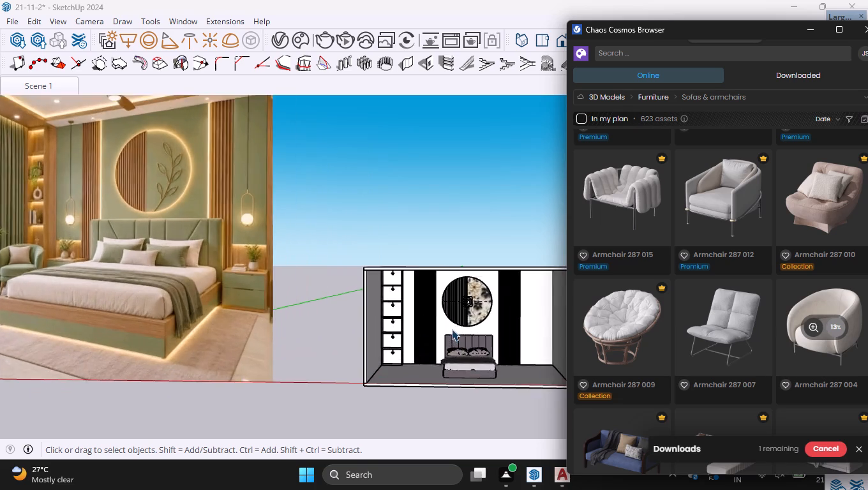
{"action": "scroll", "coordinate": [430, 364], "scroll_direction": "up", "scroll_amount": 9}
{"action": "middle_click_drag", "start_coordinate": [419, 352], "coordinate": [392, 426]}
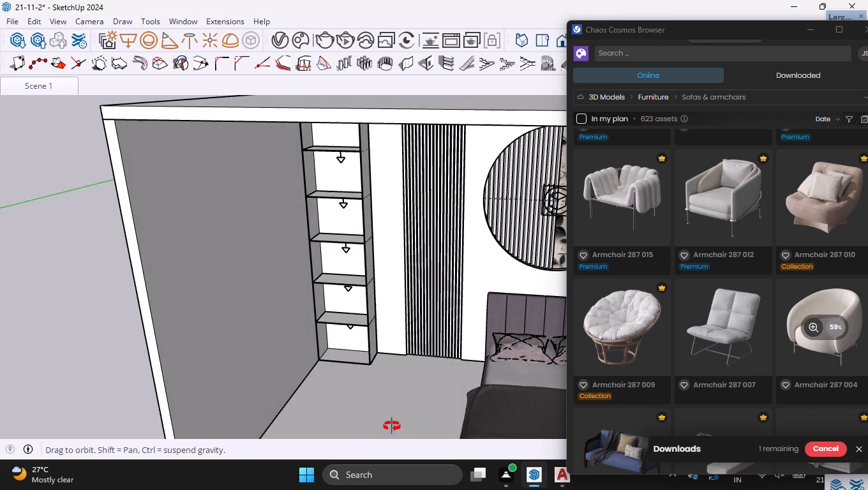
{"action": "middle_click_drag", "start_coordinate": [392, 426], "coordinate": [389, 426]}
{"action": "scroll", "coordinate": [386, 417], "scroll_direction": "up", "scroll_amount": 4}
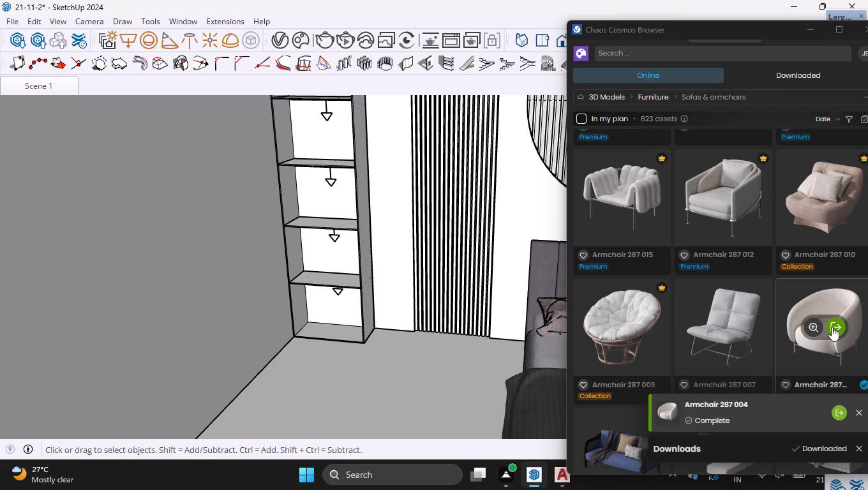
{"action": "left_click", "coordinate": [832, 327]}
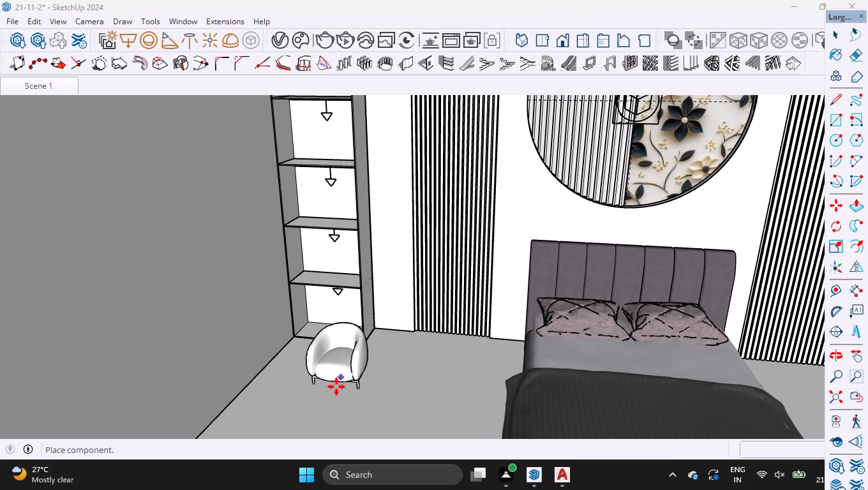
{"action": "left_click", "coordinate": [357, 378]}
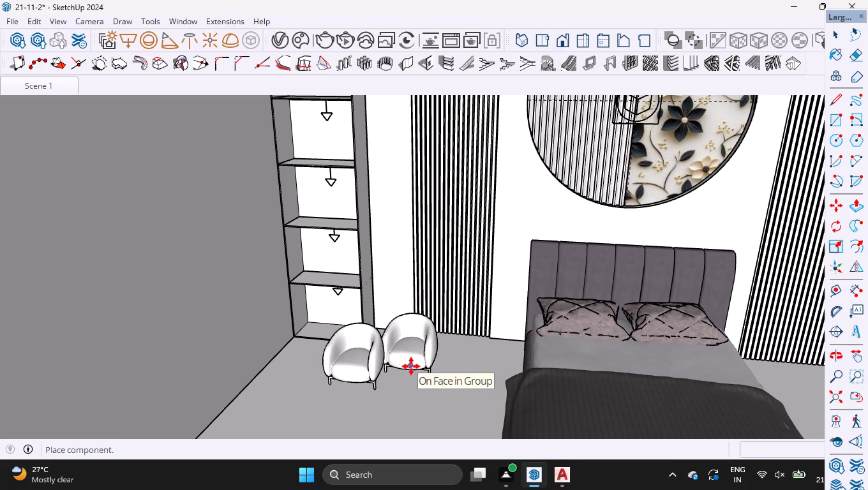
{"action": "key", "text": "space"}
Scale the armchair up uniformly from its corner to roughly double size, in proportion with the bed.
{"action": "left_click", "coordinate": [377, 360]}
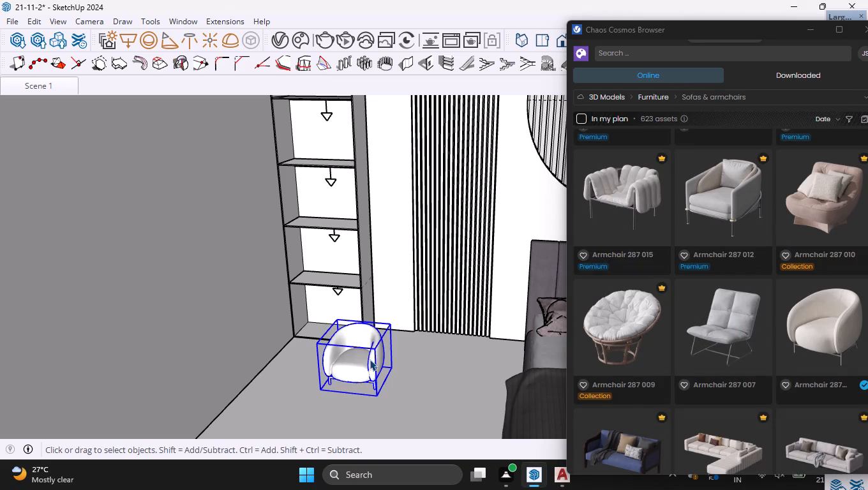
{"action": "key", "text": "s"}
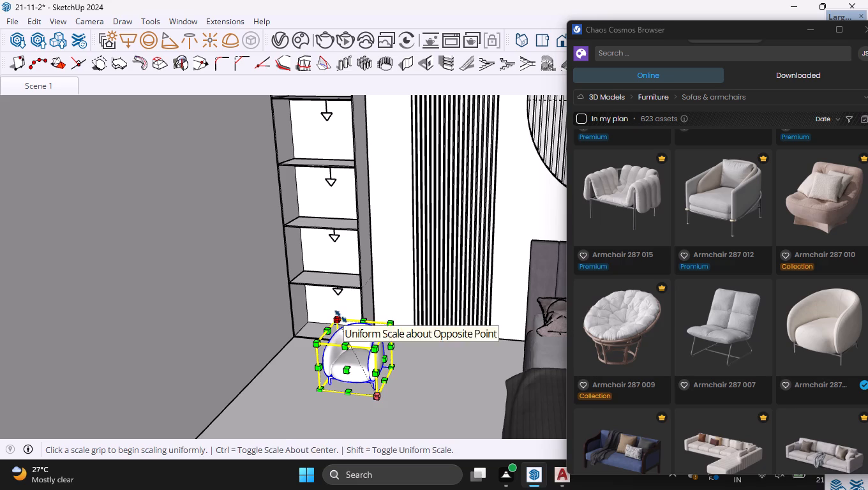
{"action": "left_click", "coordinate": [341, 317]}
{"action": "left_click", "coordinate": [304, 248]}
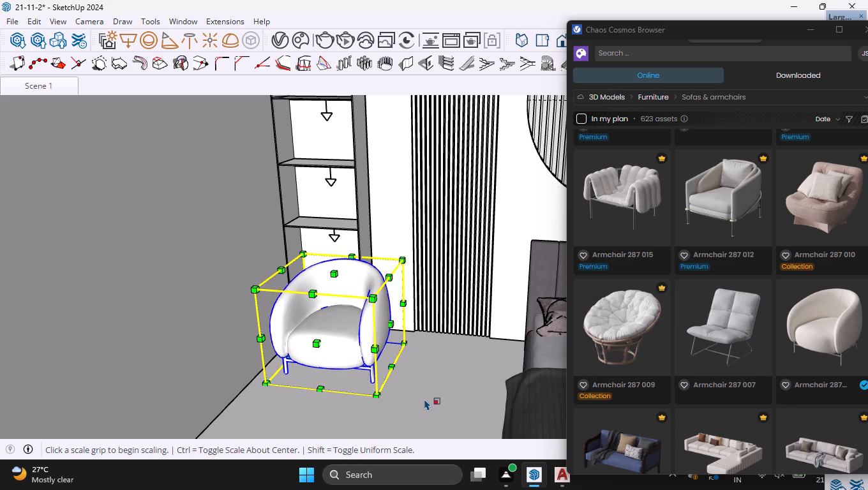
Rotate the armchair 45 degrees about the vertical axis, using its front corner as the centre.
{"action": "key", "text": "q"}
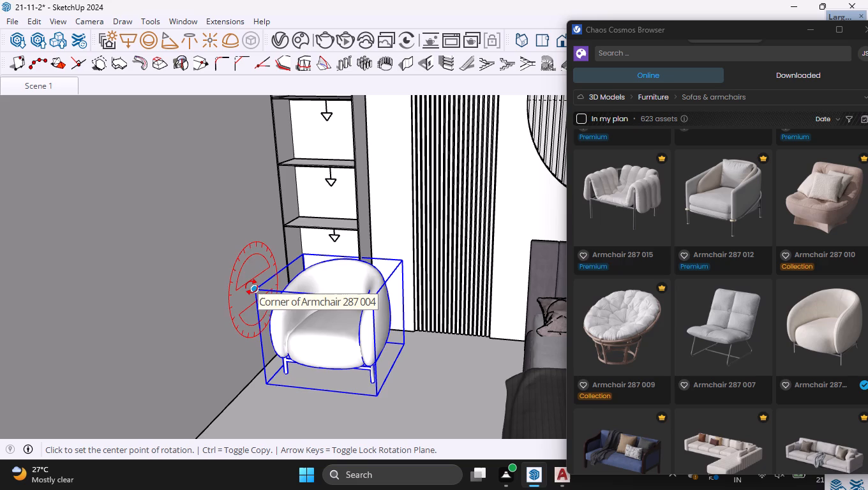
{"action": "key", "text": "Up"}
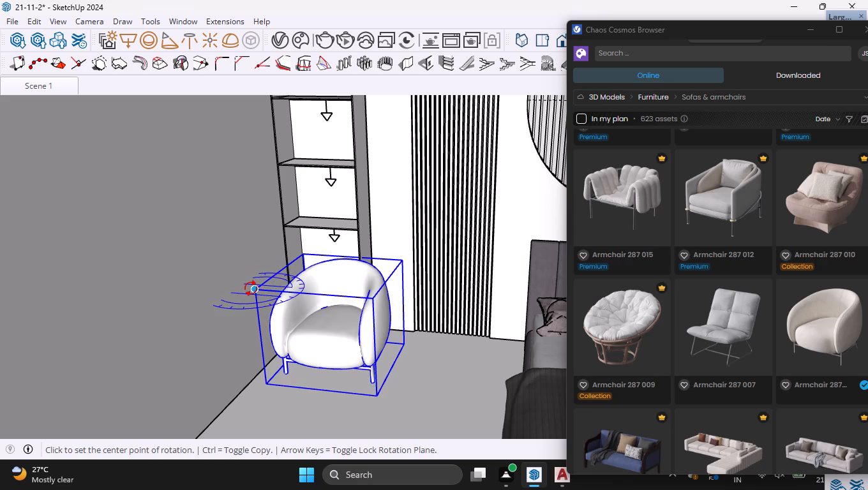
{"action": "left_click", "coordinate": [253, 290]}
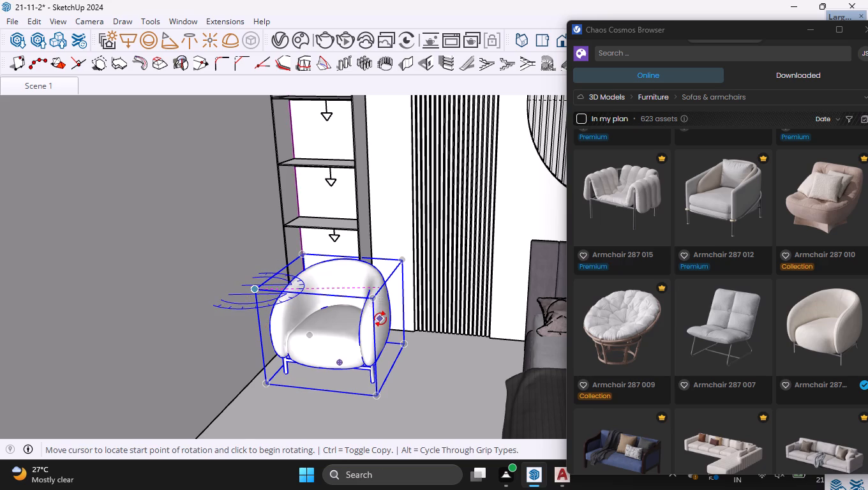
{"action": "left_click", "coordinate": [373, 300]}
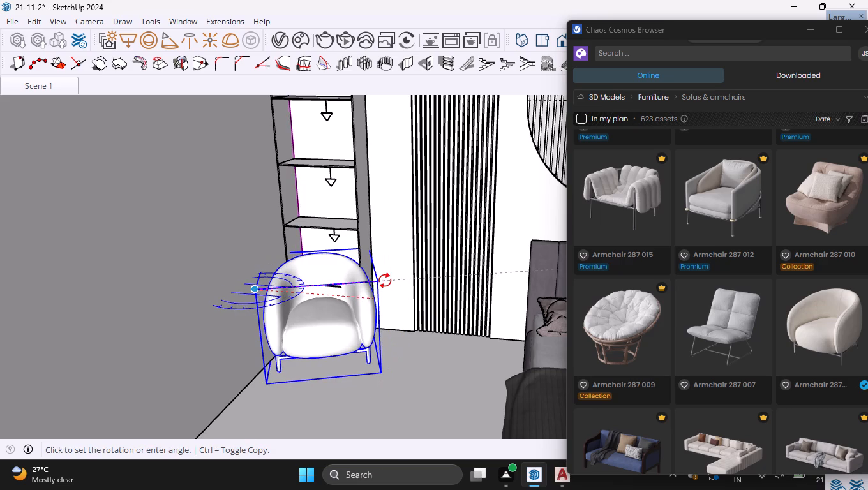
{"action": "type", "text": "45"}
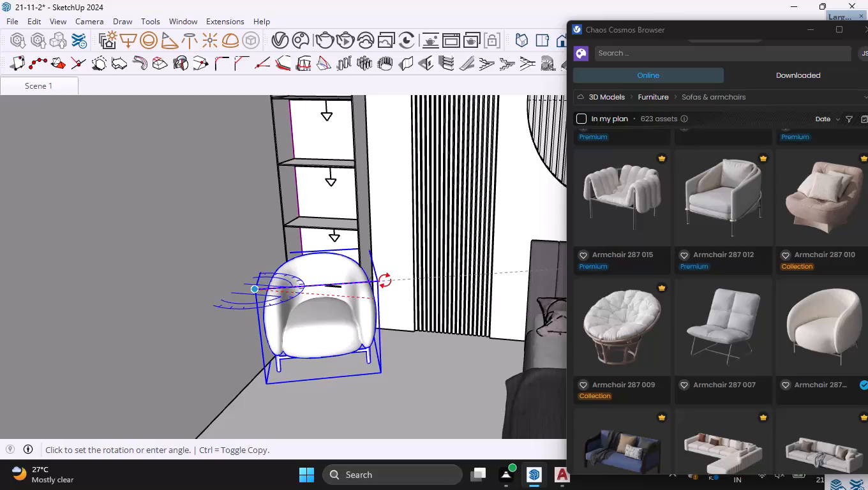
{"action": "key", "text": "Return"}
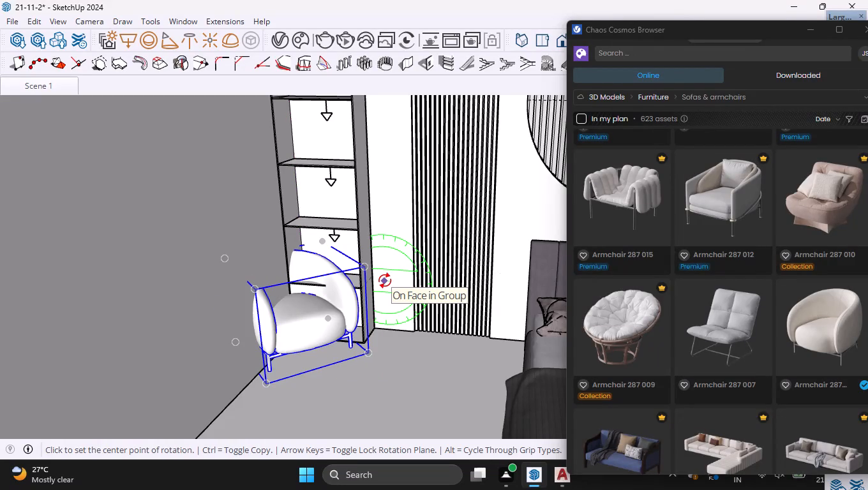
Move the armchair away from the side wall onto open floor between the shelving and the bed, and deselect it.
{"action": "key", "text": "m"}
{"action": "left_click", "coordinate": [369, 353]}
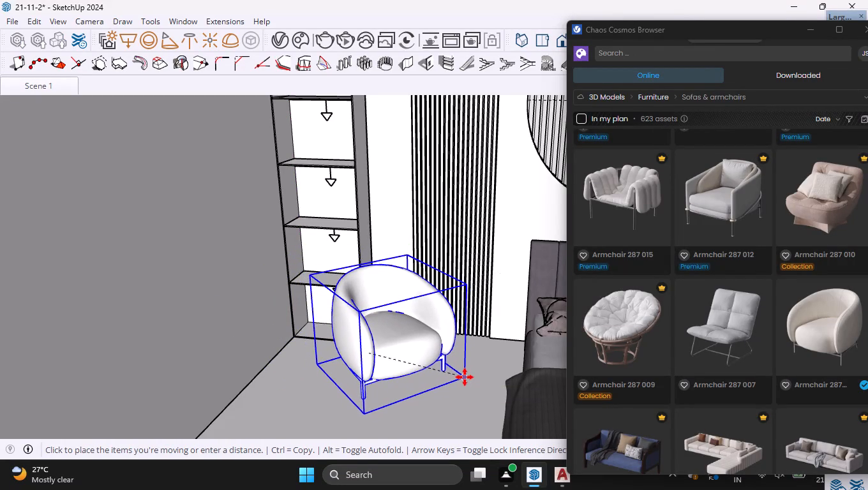
{"action": "left_click", "coordinate": [464, 376]}
{"action": "key", "text": "space"}
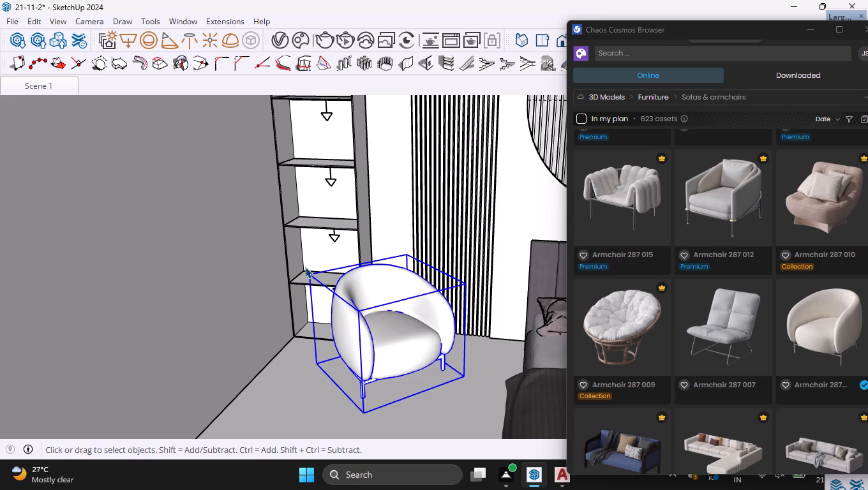
{"action": "scroll", "coordinate": [258, 295], "scroll_direction": "down", "scroll_amount": 2}
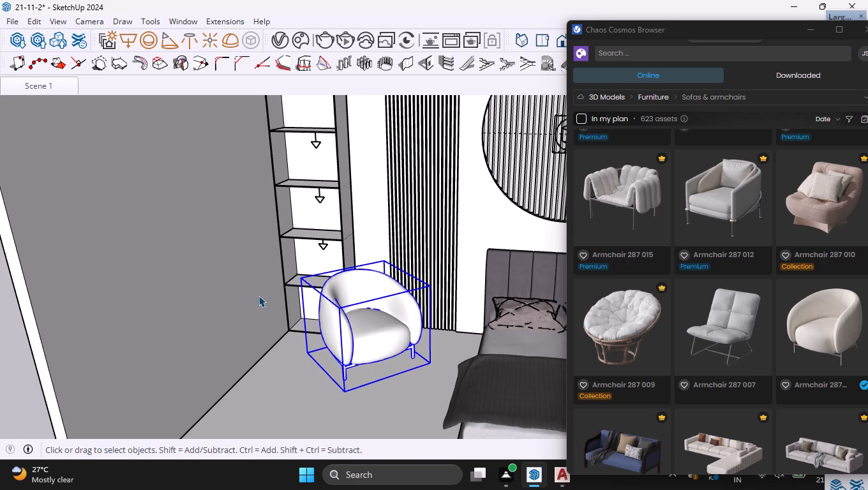
{"action": "left_click", "coordinate": [18, 403]}
Start an interactive V-Ray render of the armchair corner, and put the frame buffer window aside.
{"action": "scroll", "coordinate": [265, 267], "scroll_direction": "down", "scroll_amount": 1}
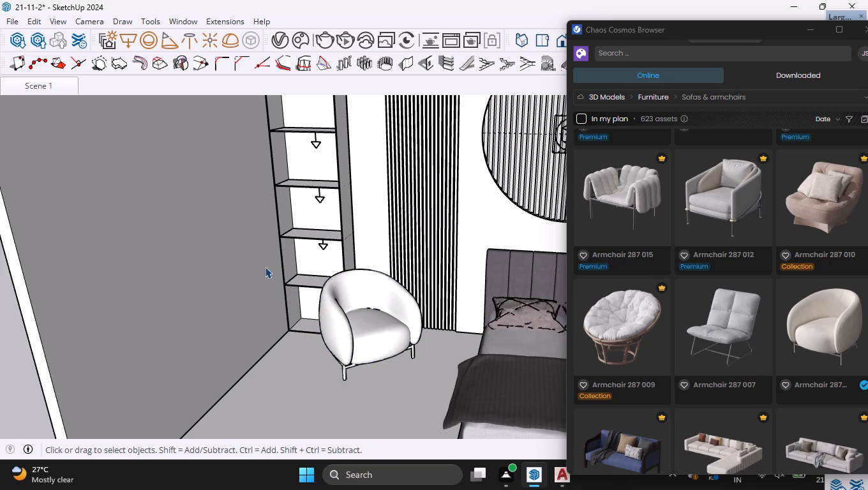
{"action": "scroll", "coordinate": [265, 267], "scroll_direction": "down", "scroll_amount": 1}
{"action": "scroll", "coordinate": [378, 296], "scroll_direction": "up", "scroll_amount": 5}
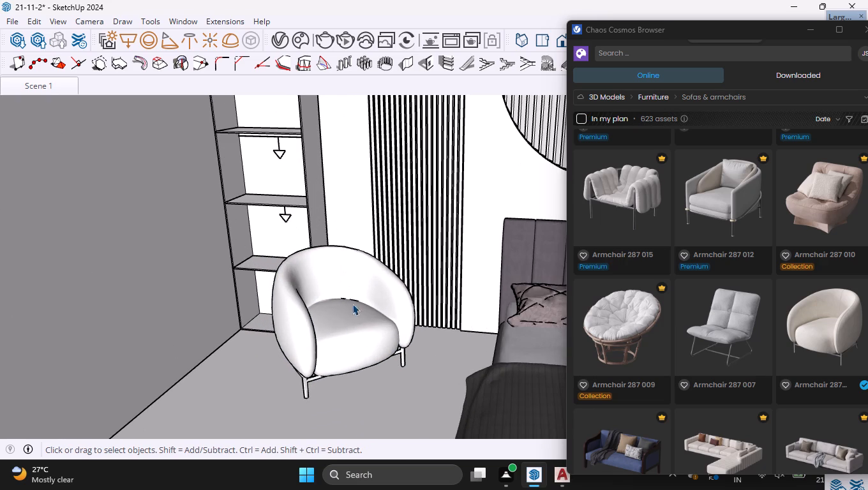
{"action": "scroll", "coordinate": [387, 271], "scroll_direction": "down", "scroll_amount": 6}
{"action": "scroll", "coordinate": [461, 332], "scroll_direction": "down", "scroll_amount": 13}
{"action": "scroll", "coordinate": [432, 301], "scroll_direction": "up", "scroll_amount": 5}
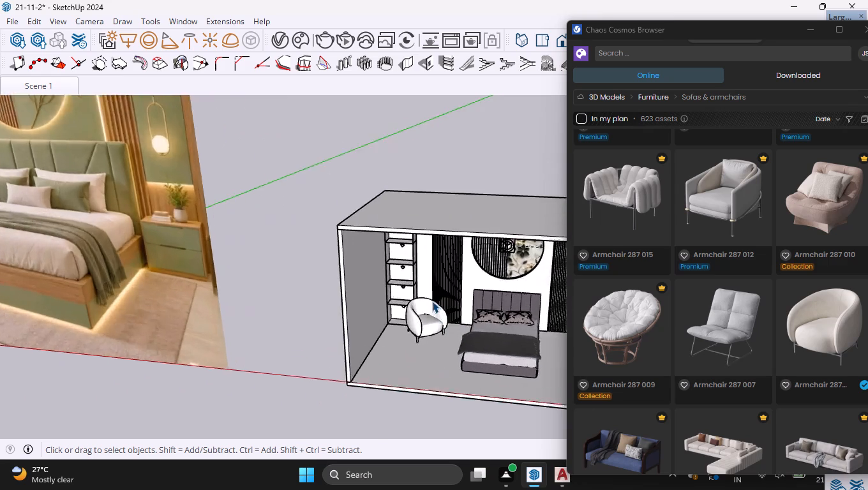
{"action": "scroll", "coordinate": [432, 301], "scroll_direction": "up", "scroll_amount": 9}
{"action": "middle_click_drag", "start_coordinate": [448, 345], "coordinate": [389, 342]}
{"action": "scroll", "coordinate": [400, 369], "scroll_direction": "up", "scroll_amount": 2}
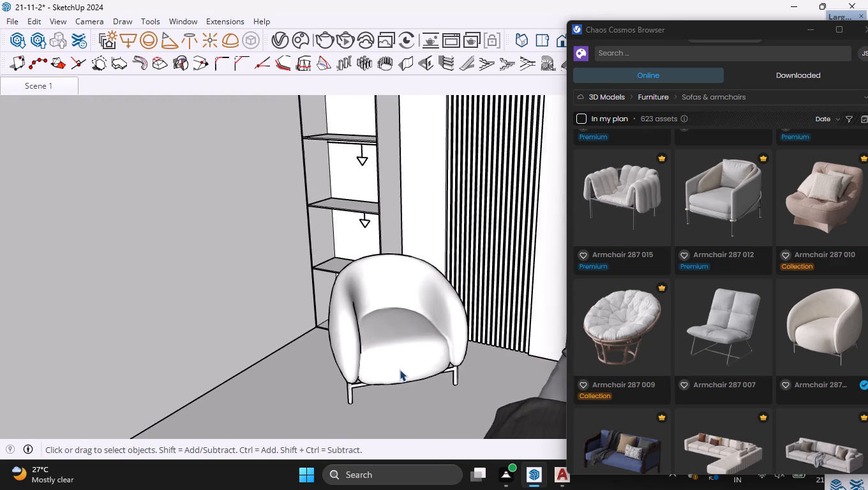
{"action": "scroll", "coordinate": [400, 369], "scroll_direction": "up", "scroll_amount": 1}
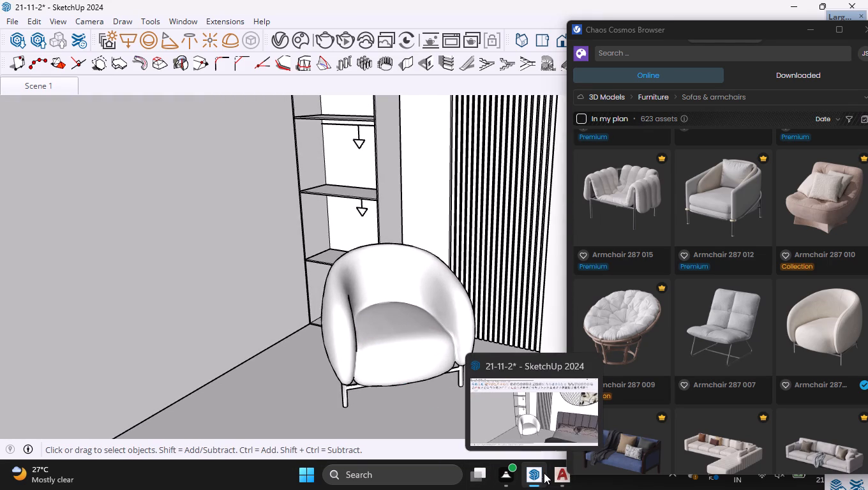
{"action": "left_click", "coordinate": [347, 37]}
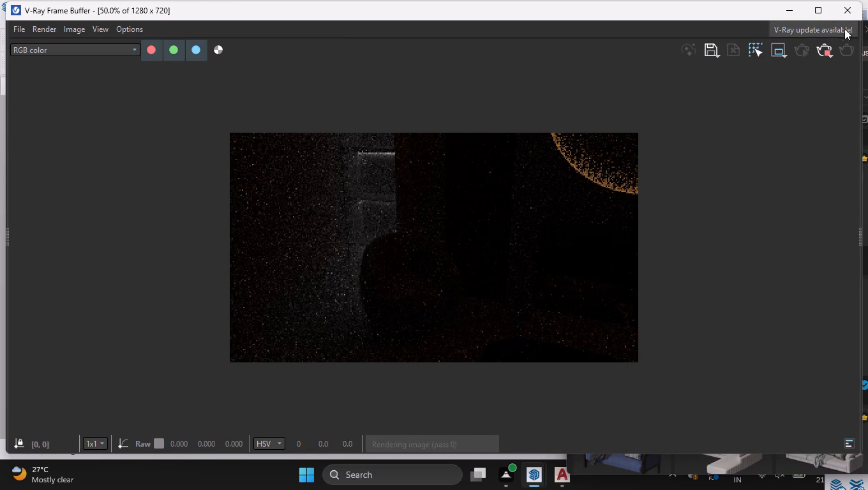
{"action": "left_click", "coordinate": [797, 13]}
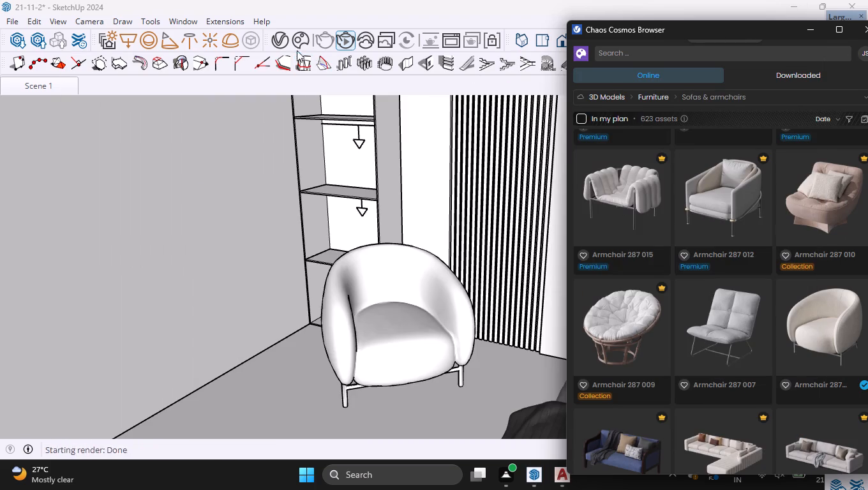
Set the sun light's intensity to 1 in the V-Ray Asset Editor.
{"action": "left_click", "coordinate": [284, 43]}
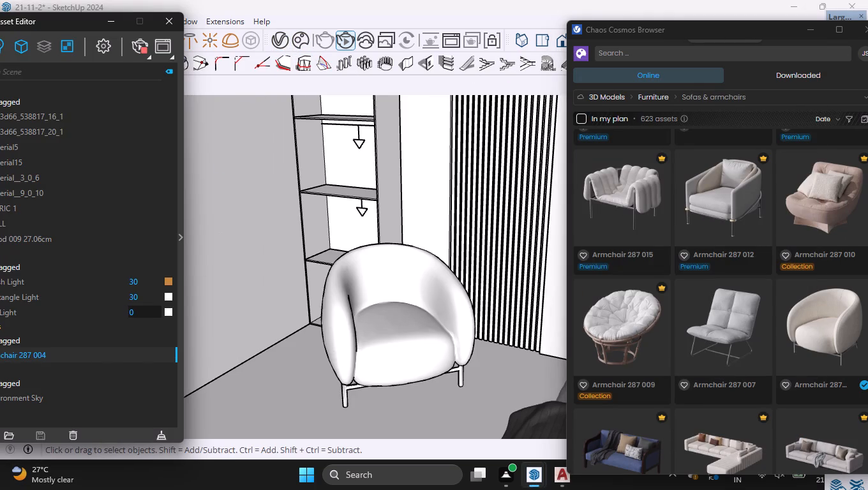
{"action": "left_click_drag", "start_coordinate": [136, 315], "coordinate": [59, 328]}
{"action": "key", "text": "1"}
{"action": "key", "text": "Return"}
Examine the armchair and its surroundings in the V-Ray Frame Buffer render, and put the window aside again.
{"action": "left_click", "coordinate": [542, 413]}
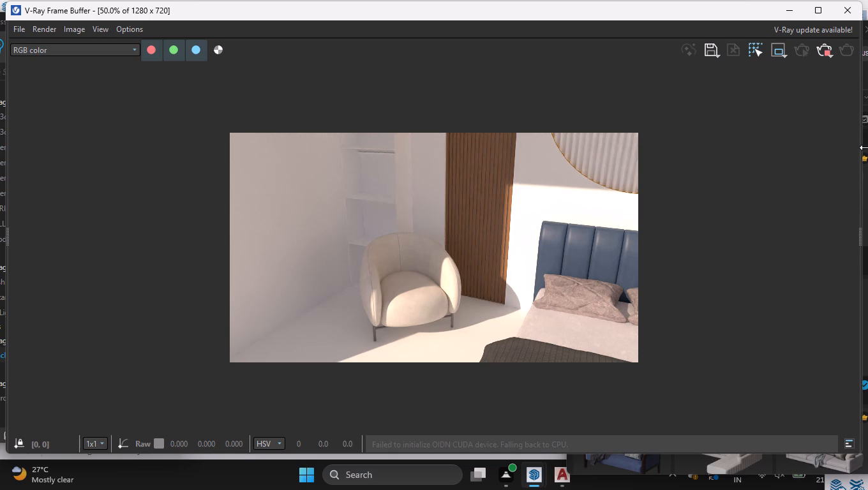
{"action": "scroll", "coordinate": [395, 201], "scroll_direction": "down", "scroll_amount": 1}
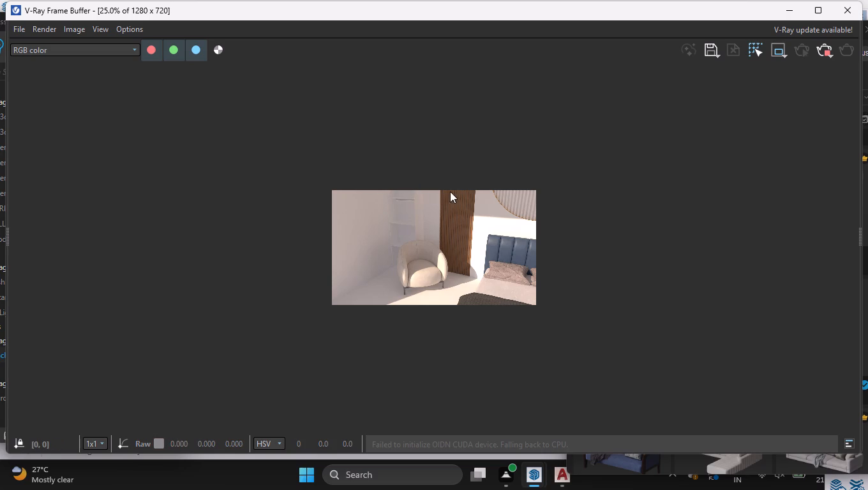
{"action": "scroll", "coordinate": [454, 226], "scroll_direction": "up", "scroll_amount": 1}
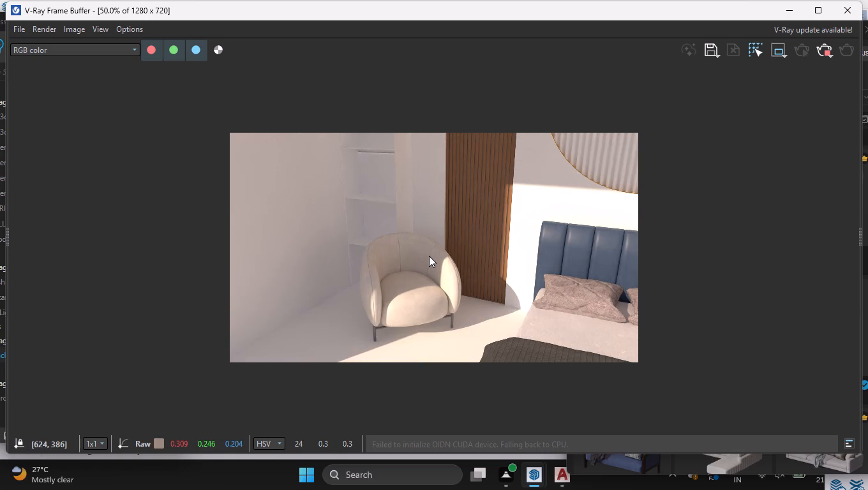
{"action": "left_click", "coordinate": [800, 11]}
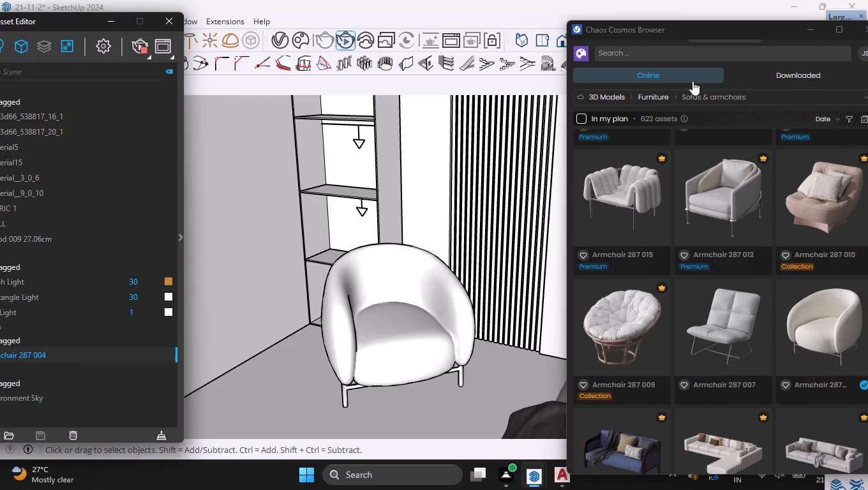
Examine the reference image's ceiling alongside the room model, viewing the model's ceiling from below.
{"action": "scroll", "coordinate": [352, 198], "scroll_direction": "down", "scroll_amount": 17}
{"action": "scroll", "coordinate": [445, 304], "scroll_direction": "down", "scroll_amount": 6}
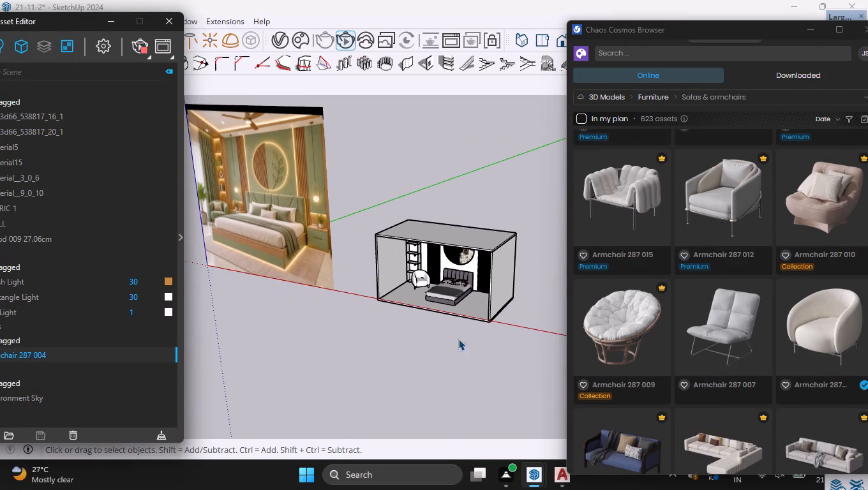
{"action": "middle_click_drag", "start_coordinate": [372, 244], "coordinate": [384, 240]}
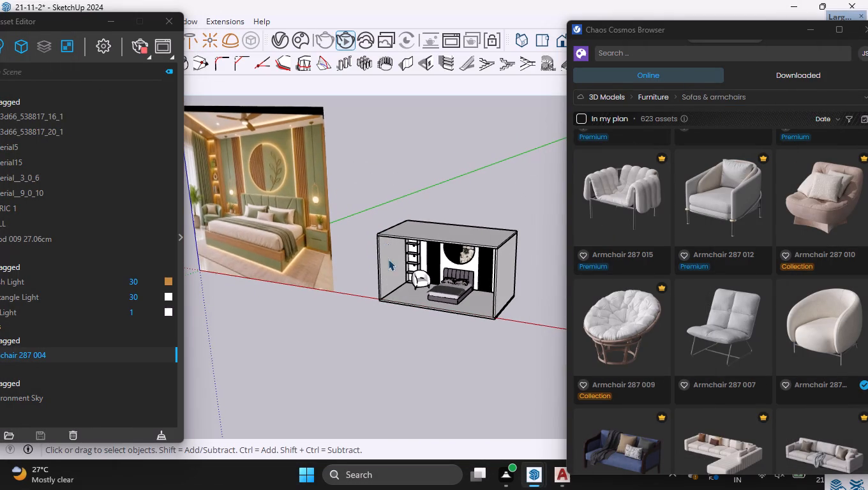
{"action": "scroll", "coordinate": [393, 306], "scroll_direction": "down", "scroll_amount": 1}
{"action": "scroll", "coordinate": [274, 130], "scroll_direction": "up", "scroll_amount": 1}
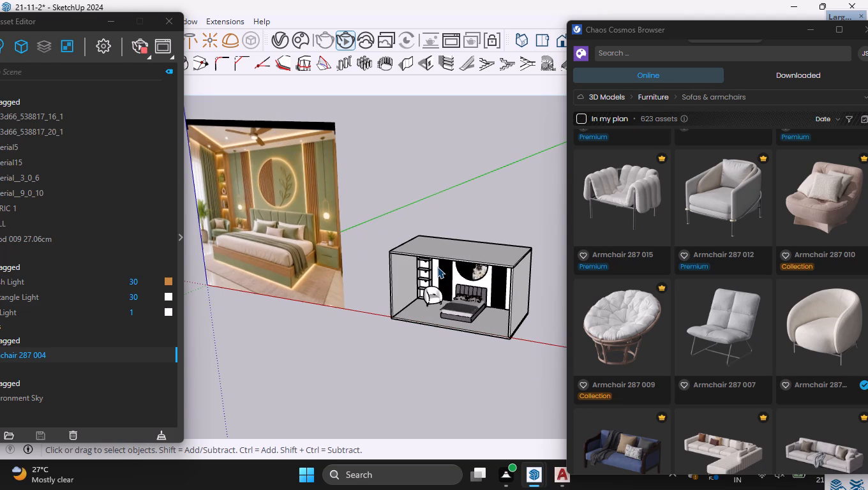
{"action": "scroll", "coordinate": [436, 265], "scroll_direction": "up", "scroll_amount": 2}
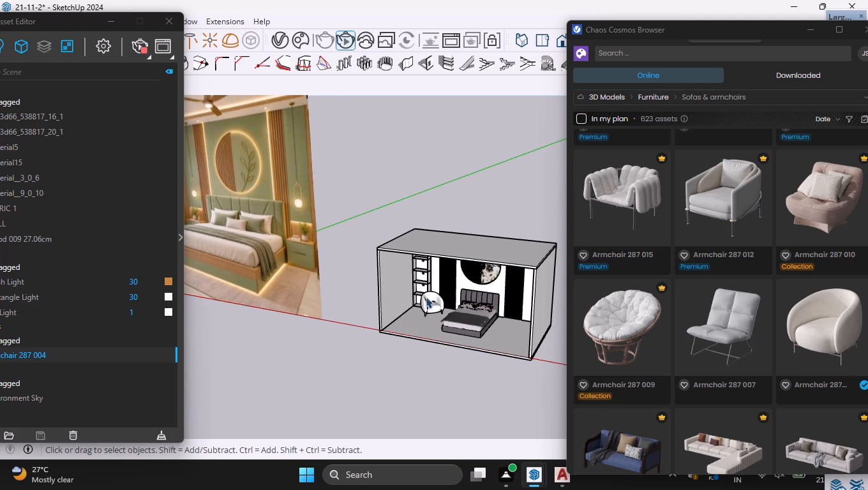
{"action": "scroll", "coordinate": [516, 248], "scroll_direction": "down", "scroll_amount": 2}
{"action": "middle_click_drag", "start_coordinate": [466, 248], "coordinate": [421, 235]}
{"action": "middle_click_drag", "start_coordinate": [428, 264], "coordinate": [494, 153]}
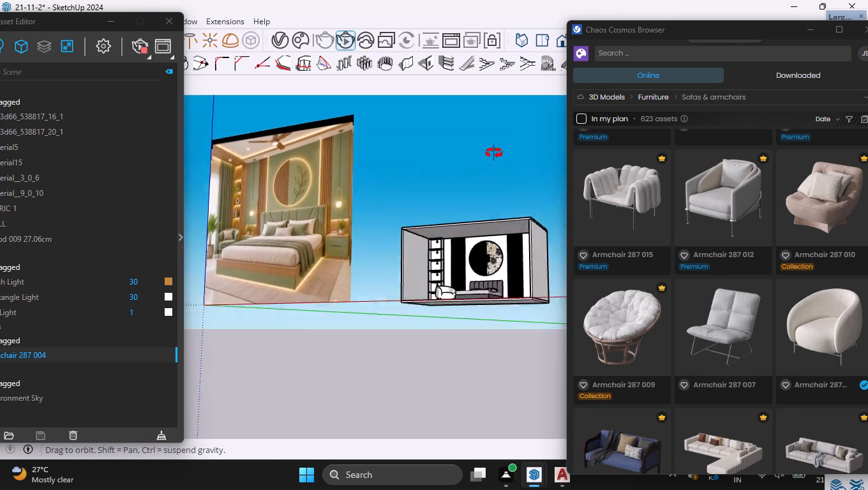
{"action": "middle_click_drag", "start_coordinate": [494, 153], "coordinate": [503, 140]}
{"action": "scroll", "coordinate": [383, 202], "scroll_direction": "down", "scroll_amount": 5}
{"action": "middle_click_drag", "start_coordinate": [495, 212], "coordinate": [517, 212]}
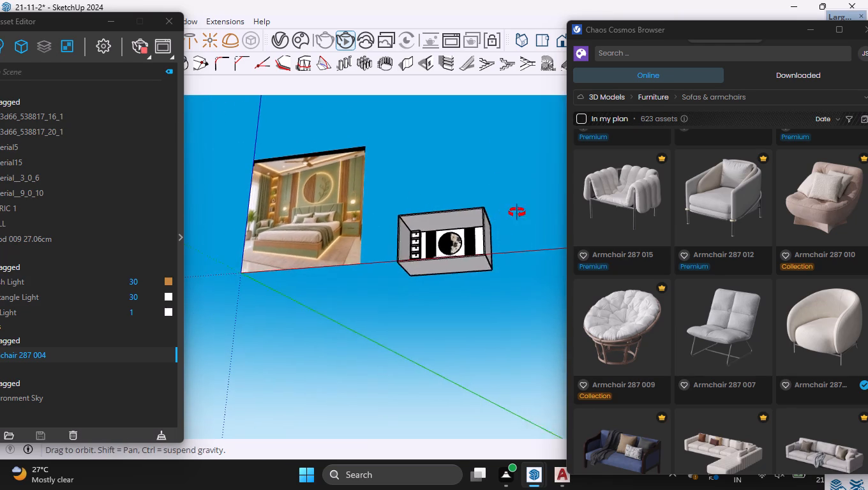
{"action": "middle_click_drag", "start_coordinate": [517, 212], "coordinate": [537, 206]}
{"action": "scroll", "coordinate": [536, 206], "scroll_direction": "up", "scroll_amount": 5}
{"action": "scroll", "coordinate": [438, 218], "scroll_direction": "up", "scroll_amount": 3}
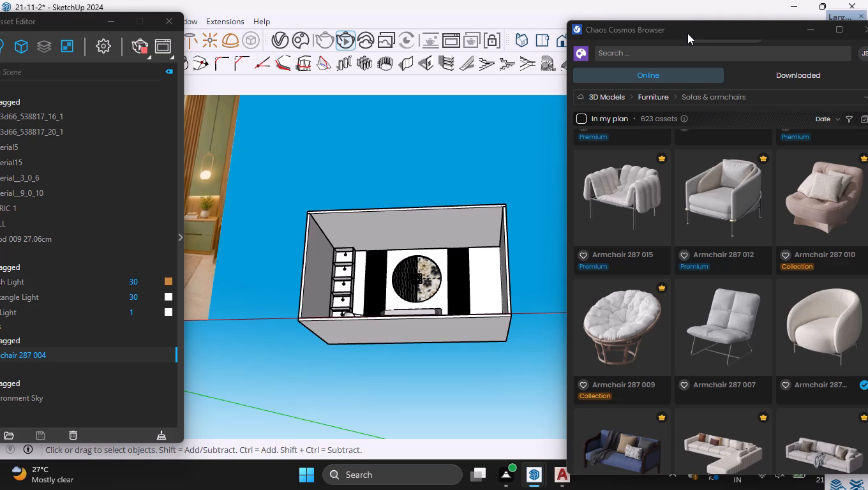
Close the Chaos Cosmos Browser.
{"action": "left_click", "coordinate": [855, 31]}
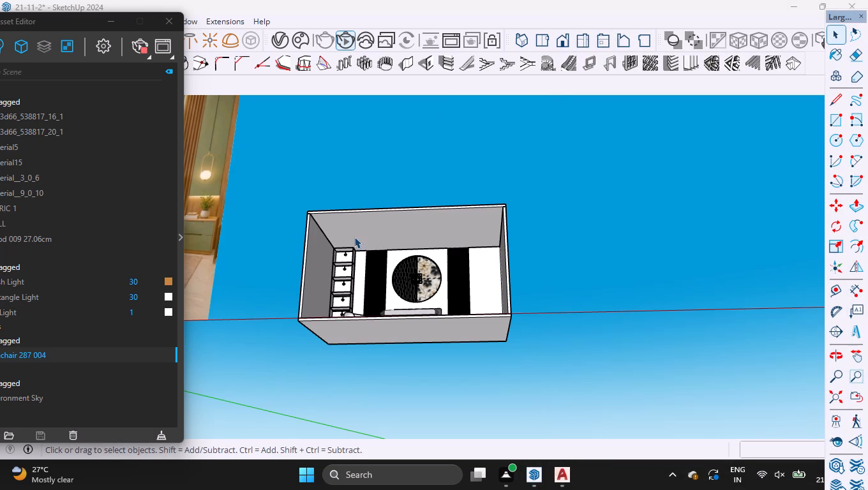
Place a guide line on the ceiling parallel to the shelving-side wall, about 4' 3 1/2" from it, aligned with the shelving's outer corner.
{"action": "scroll", "coordinate": [323, 228], "scroll_direction": "up", "scroll_amount": 8}
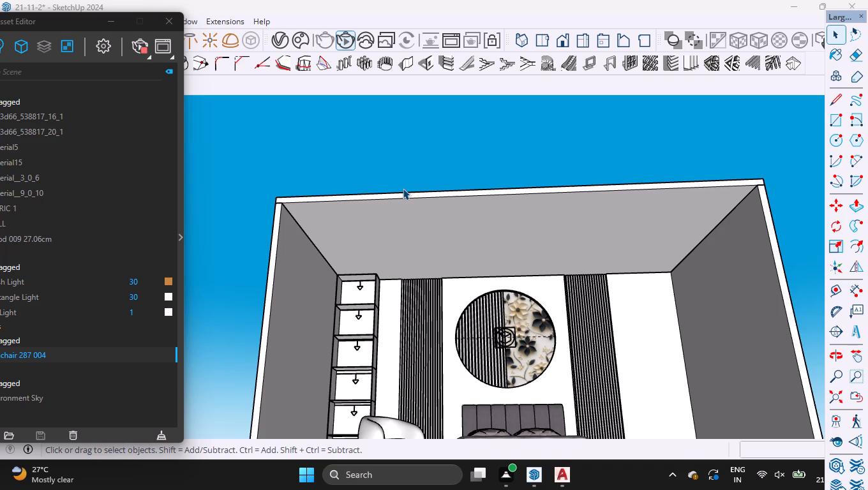
{"action": "key", "text": "t"}
{"action": "key", "text": "t"}
{"action": "left_click", "coordinate": [335, 138]}
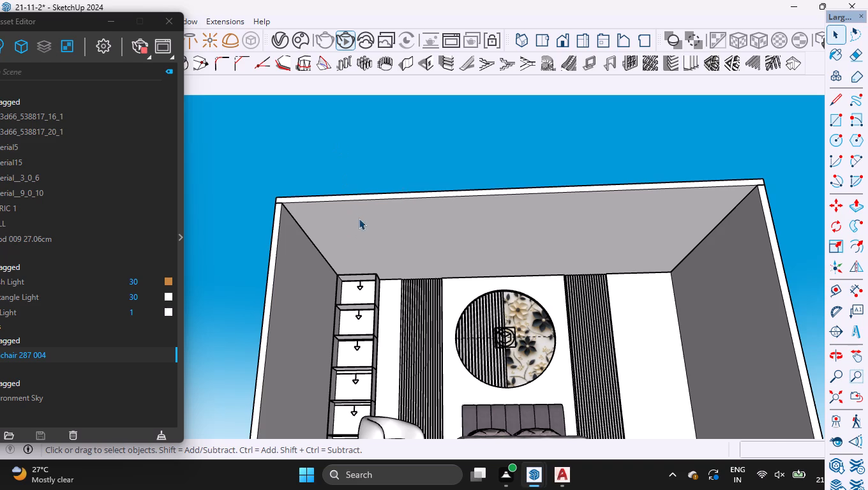
{"action": "key", "text": "t"}
{"action": "left_click", "coordinate": [306, 240]}
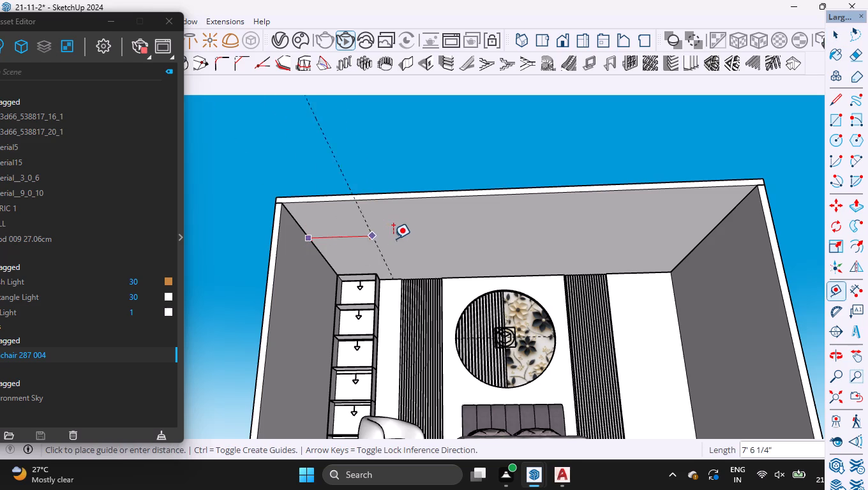
{"action": "key", "text": "Right"}
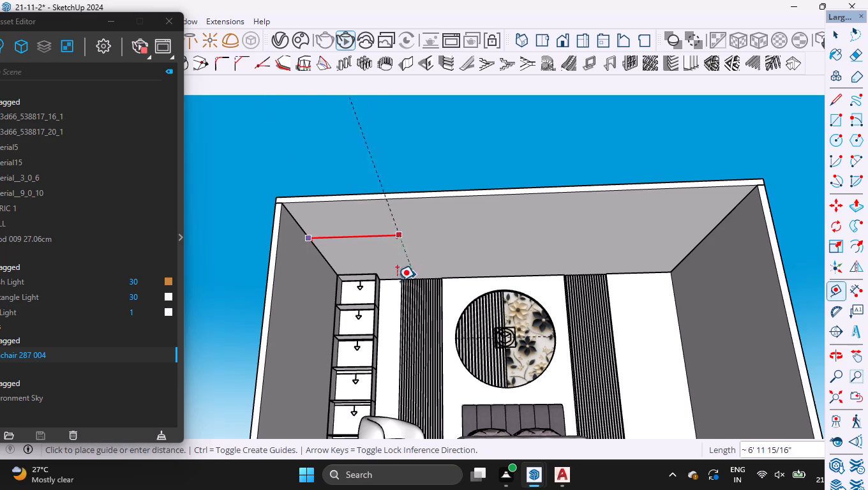
{"action": "left_click", "coordinate": [379, 281]}
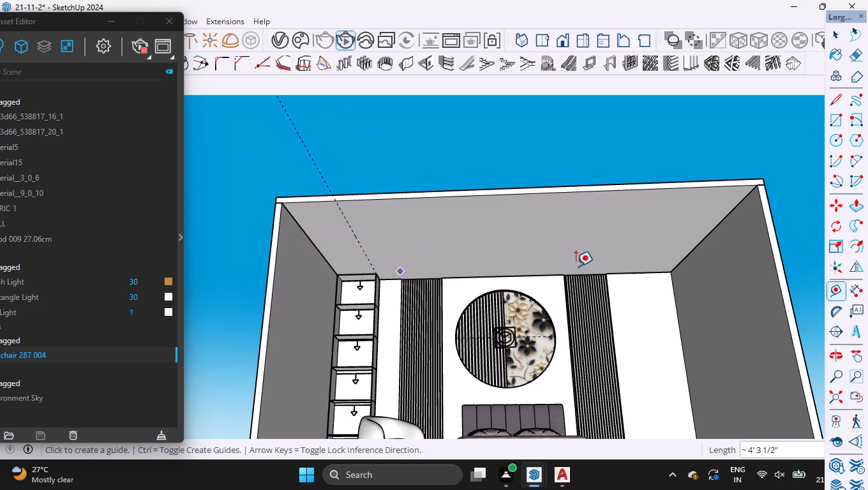
Measure the distance on the ceiling from the shelving-side wall to the guide line.
{"action": "left_click", "coordinate": [303, 230]}
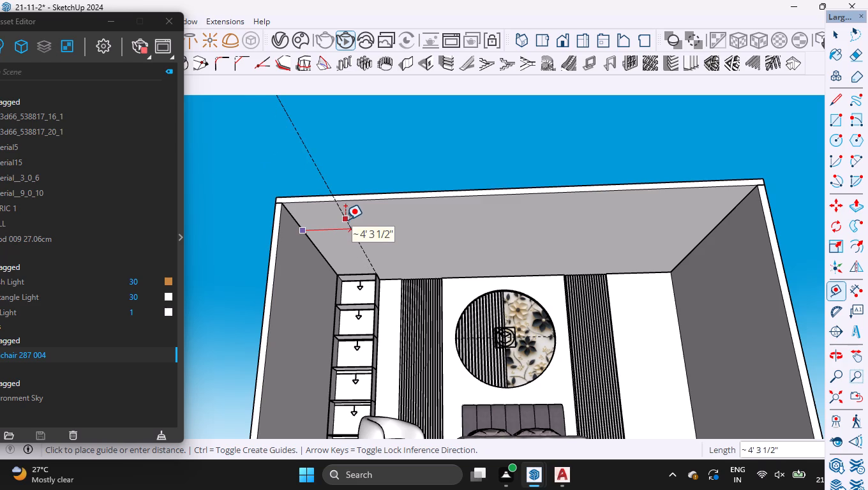
{"action": "key", "text": "space"}
{"action": "key", "text": "t"}
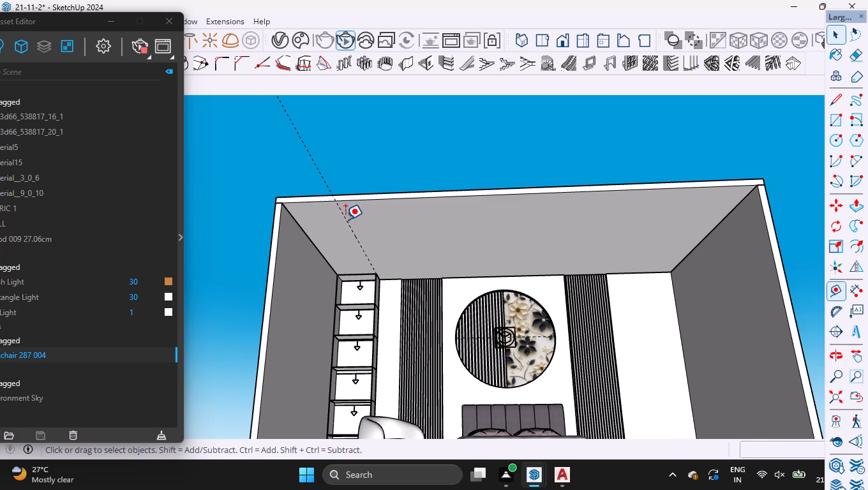
{"action": "left_click", "coordinate": [470, 230]}
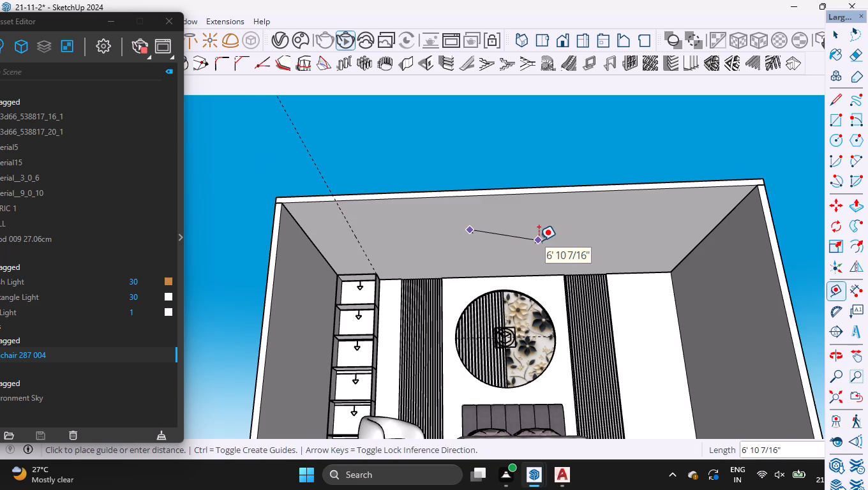
Move the ceiling guide line 0.5" along the red axis, away from the shelving-side wall.
{"action": "key", "text": "m"}
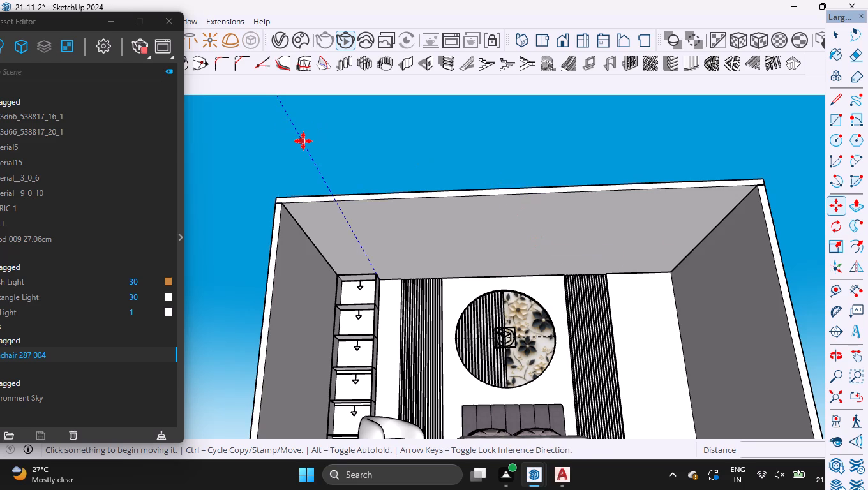
{"action": "left_click", "coordinate": [303, 141]}
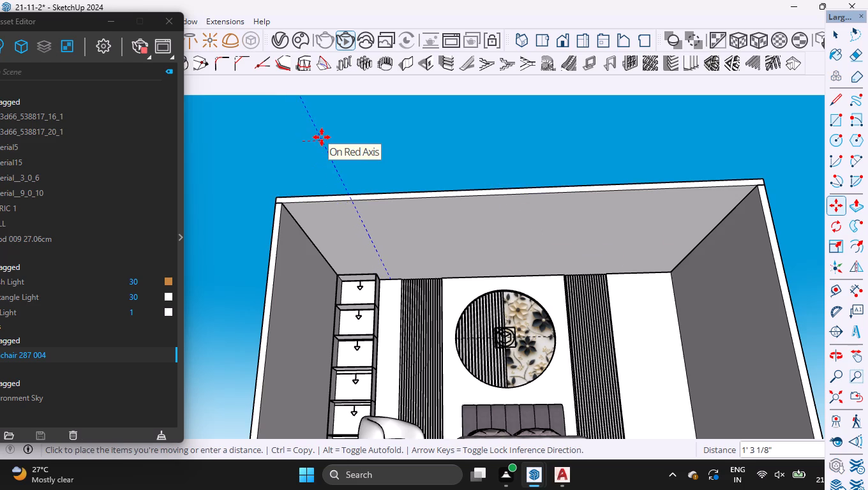
{"action": "key", "text": "Right"}
{"action": "key", "text": "0"}
{"action": "type", "text": ".5"}
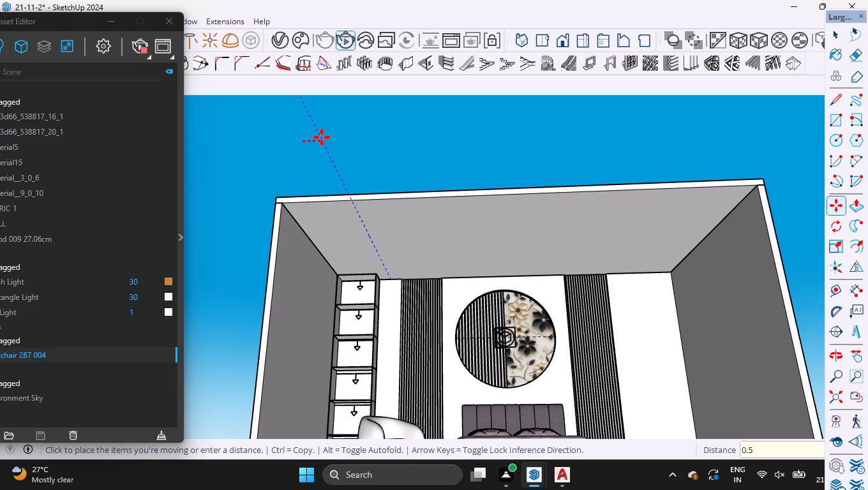
{"action": "key", "text": "Return"}
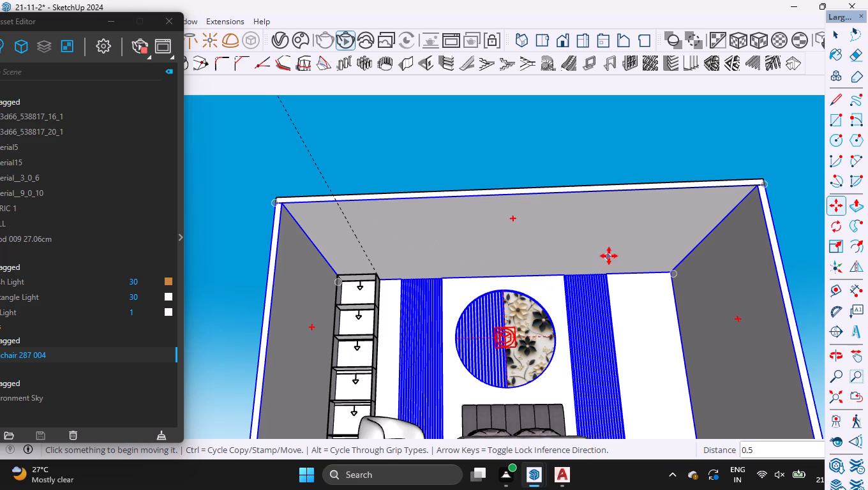
Place a ceiling guide line 4'4" in from the side wall opposite the shelving.
{"action": "key", "text": "t"}
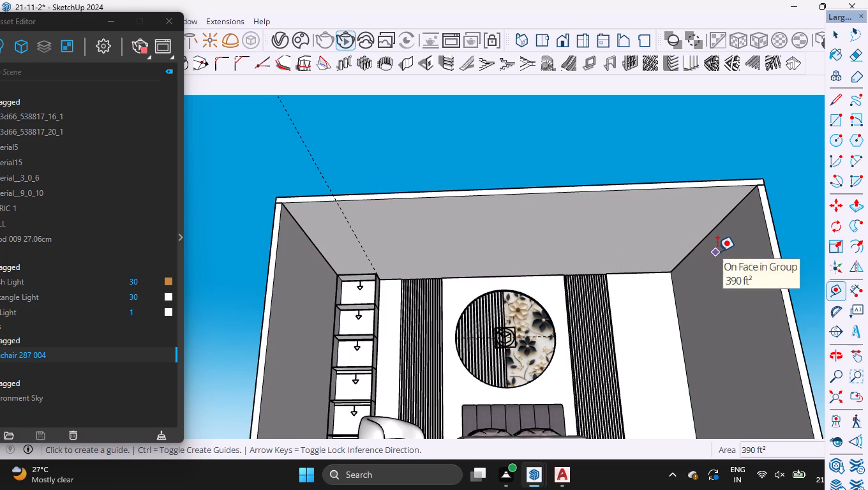
{"action": "left_click", "coordinate": [708, 235]}
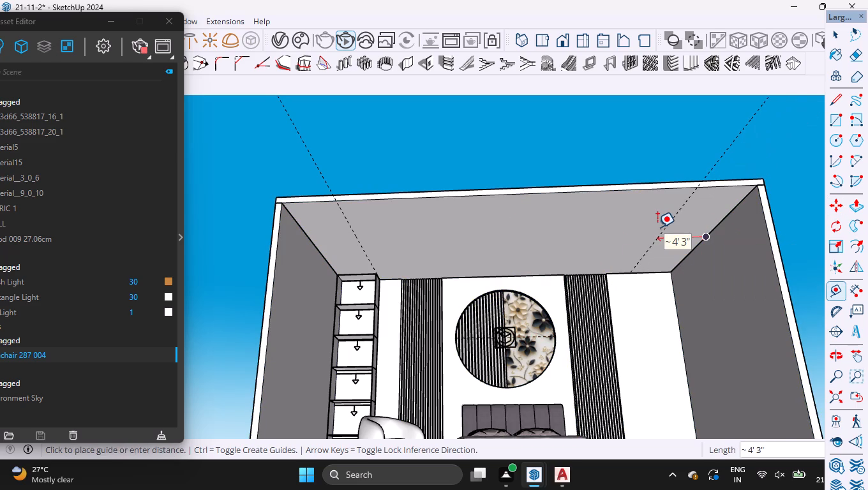
{"action": "key", "text": "4"}
{"action": "type", "text": "'4"}
{"action": "key", "text": "Return"}
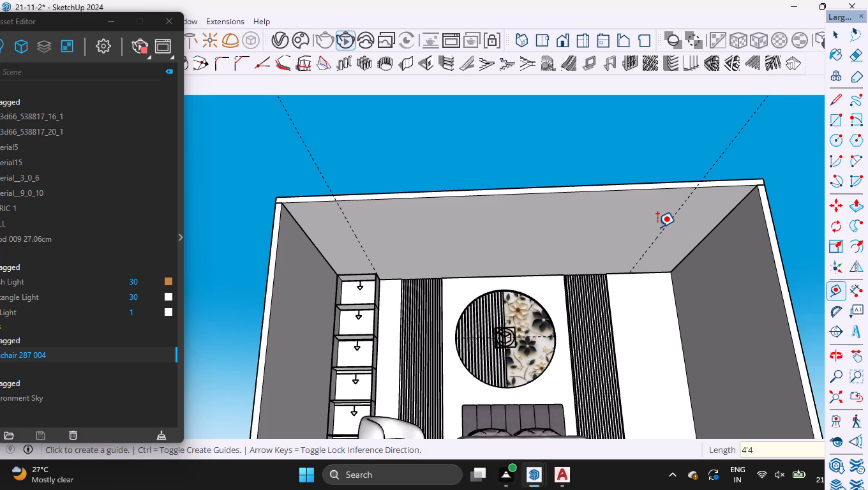
Place a ceiling guide line 4'4" in from the ceiling's open front edge.
{"action": "left_click", "coordinate": [590, 190]}
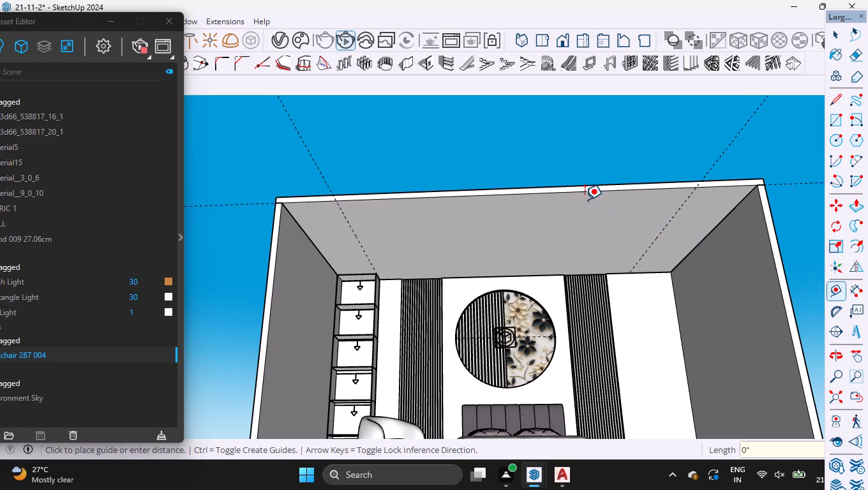
{"action": "key", "text": "4"}
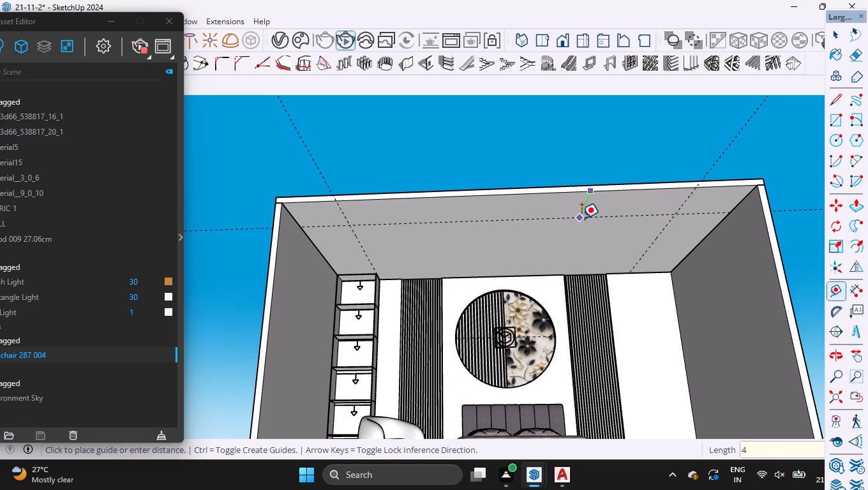
{"action": "key", "text": "apostrophe"}
{"action": "key", "text": "4"}
{"action": "key", "text": "Return"}
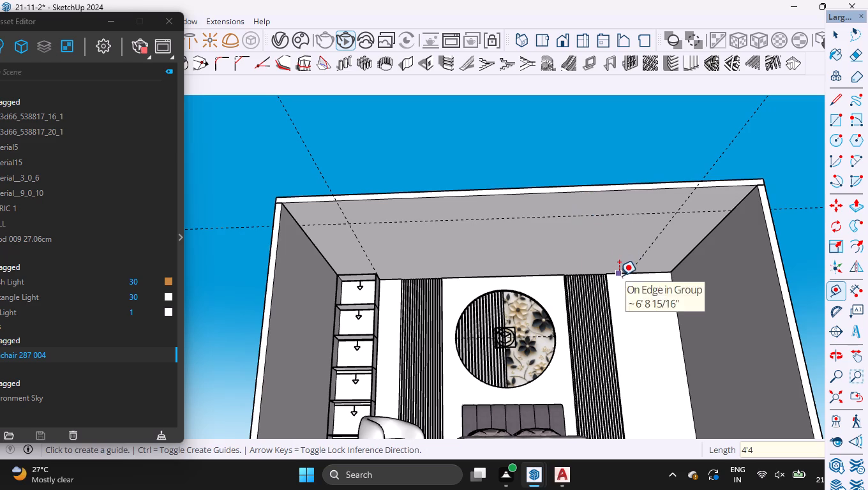
Place a ceiling guide line 4'4" out from the back wall along the green axis.
{"action": "left_click", "coordinate": [618, 275]}
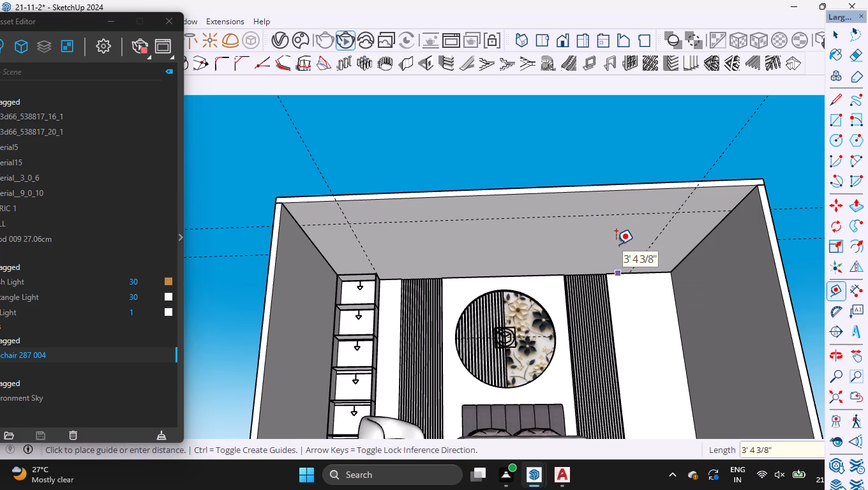
{"action": "key", "text": "Left"}
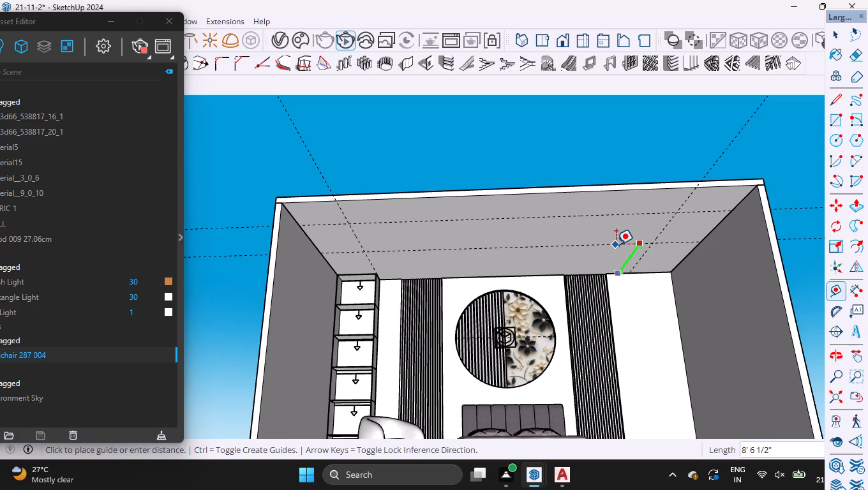
{"action": "type", "text": "4'4"}
{"action": "key", "text": "Return"}
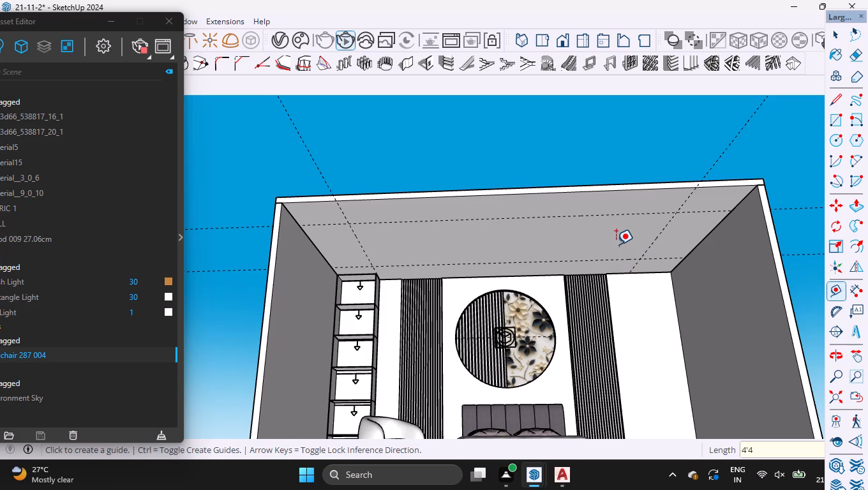
Move the ceiling guide line nearest the open front edge 2' toward that edge.
{"action": "key", "text": "r"}
{"action": "middle_click_drag", "start_coordinate": [586, 237], "coordinate": [560, 129]}
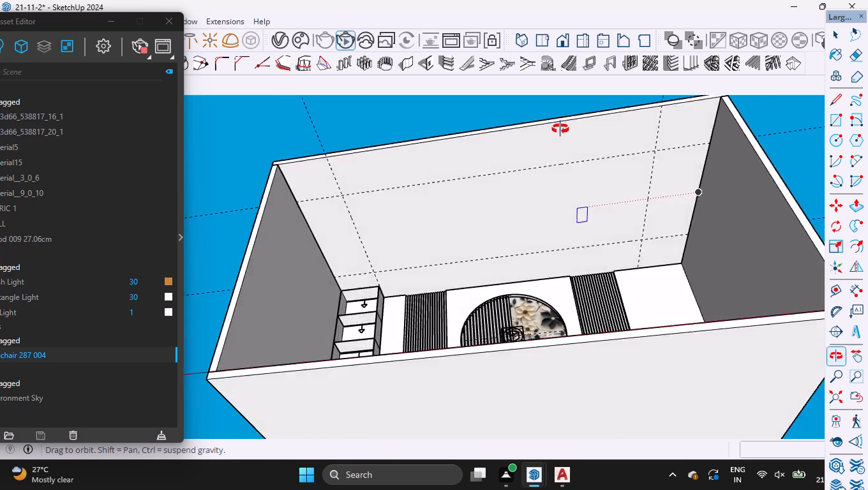
{"action": "middle_click_drag", "start_coordinate": [560, 129], "coordinate": [564, 124]}
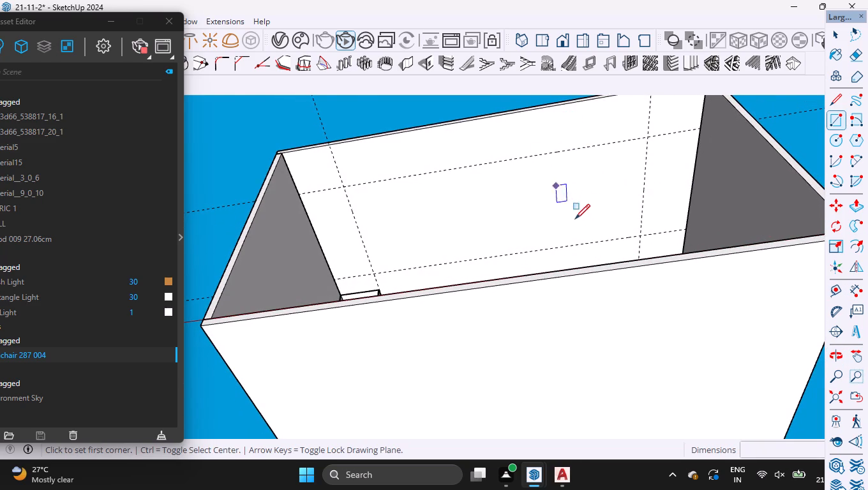
{"action": "scroll", "coordinate": [577, 224], "scroll_direction": "down", "scroll_amount": 2}
{"action": "scroll", "coordinate": [560, 140], "scroll_direction": "up", "scroll_amount": 6}
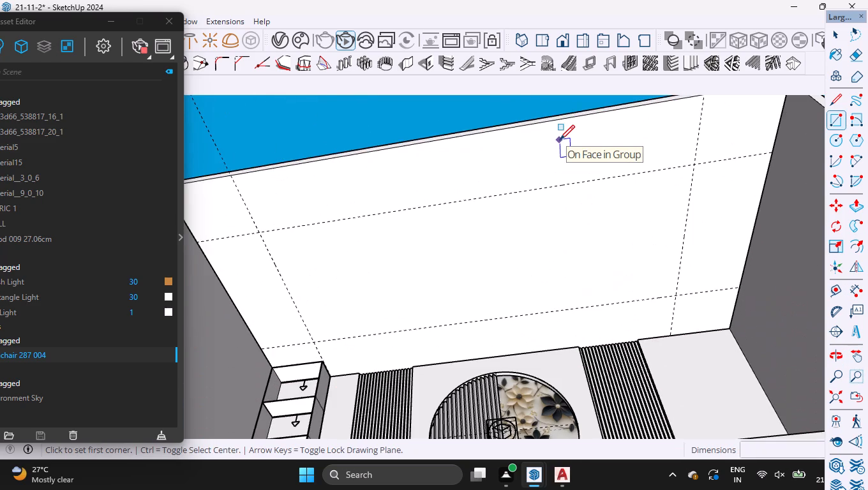
{"action": "key", "text": "m"}
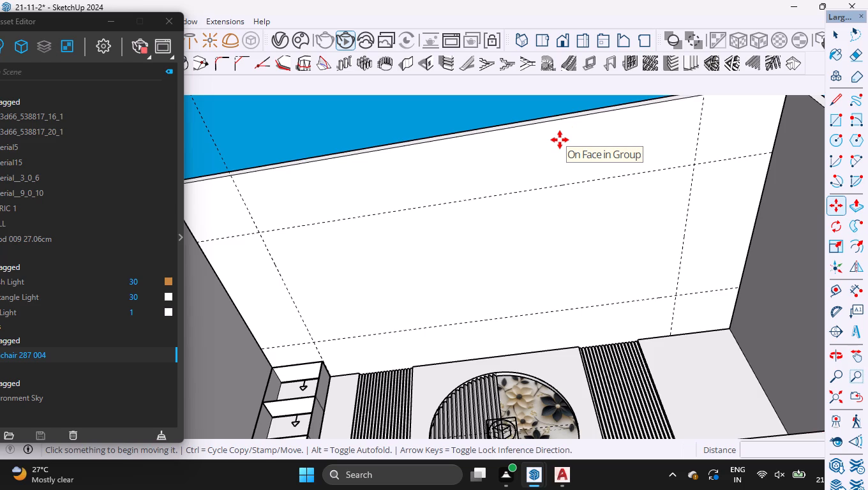
{"action": "left_click", "coordinate": [544, 189]}
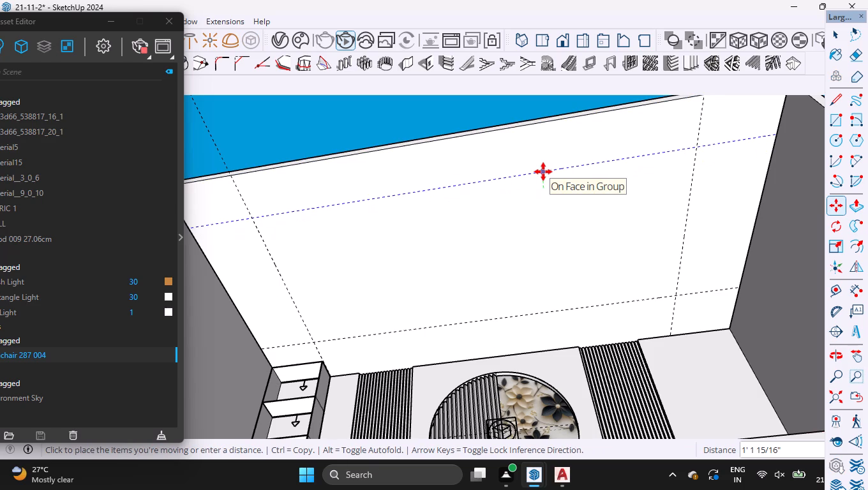
{"action": "type", "text": "2'"}
{"action": "key", "text": "Return"}
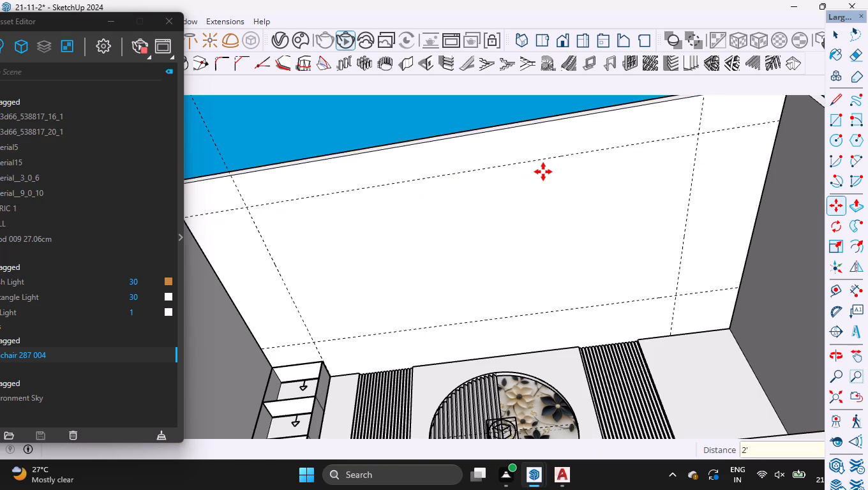
Move the ceiling guide line nearest the back wall 2' toward that wall along the green axis.
{"action": "key", "text": "space"}
{"action": "left_click", "coordinate": [502, 317]}
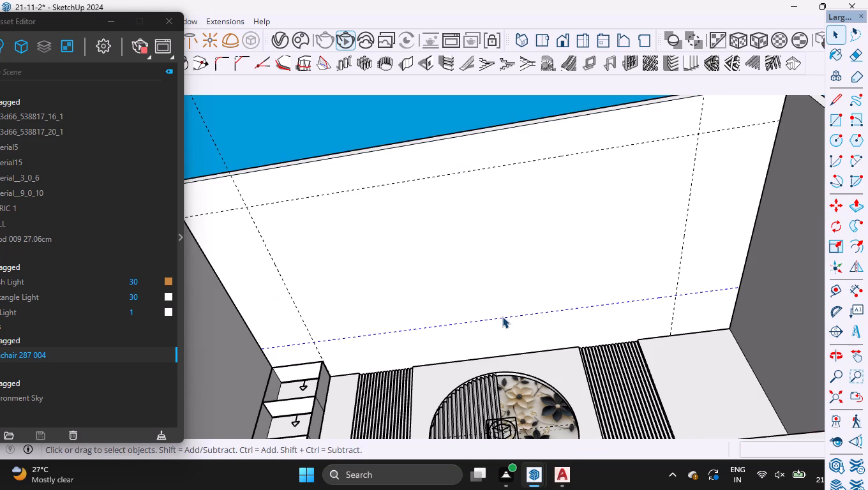
{"action": "key", "text": "m"}
{"action": "left_click", "coordinate": [478, 267]}
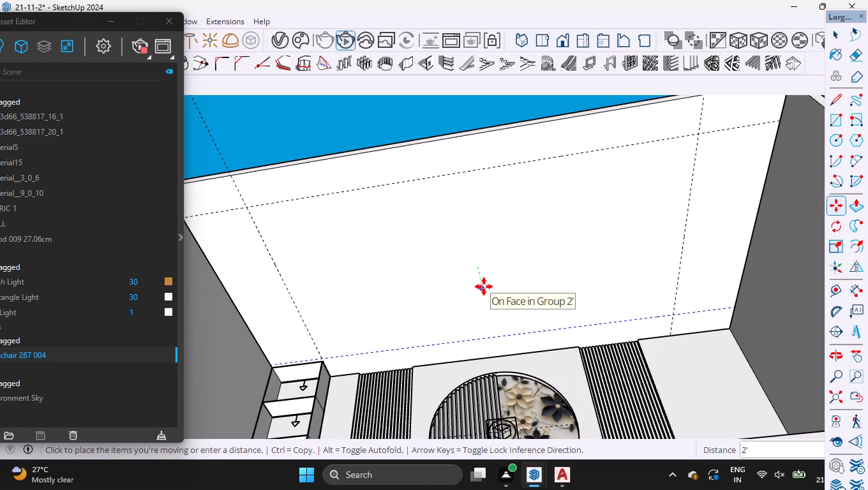
{"action": "key", "text": "Up"}
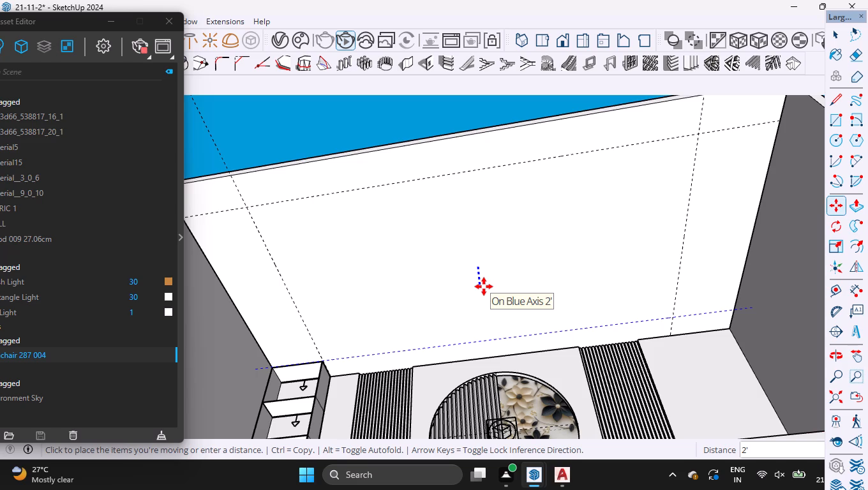
{"action": "key", "text": "Left"}
{"action": "type", "text": "2'"}
{"action": "key", "text": "Return"}
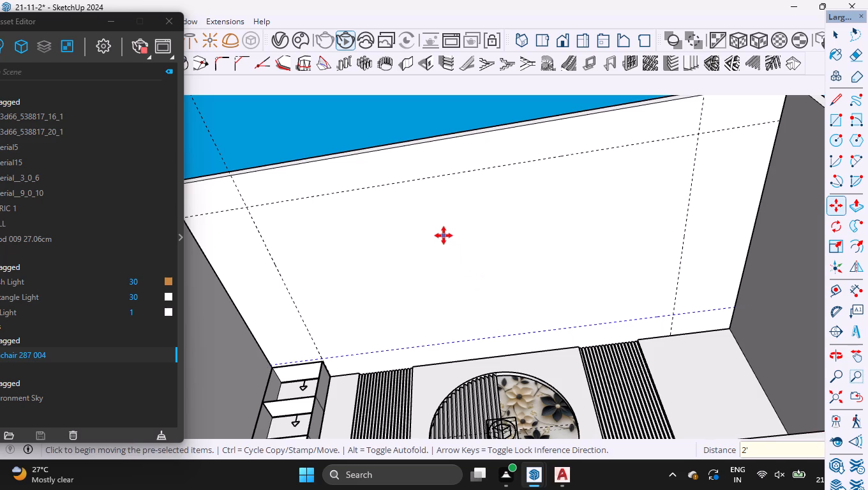
{"action": "key", "text": "space"}
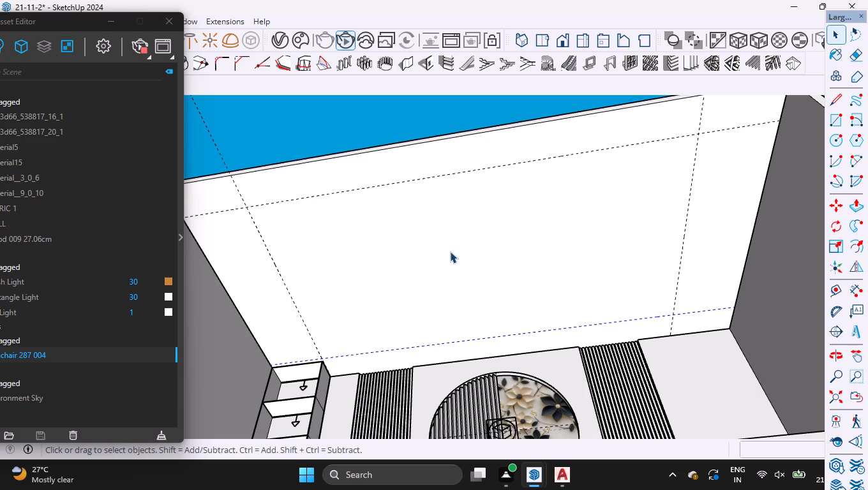
Draw a ceiling rectangle about 27' by 14'10" between the guide intersections and make it a group.
{"action": "key", "text": "r"}
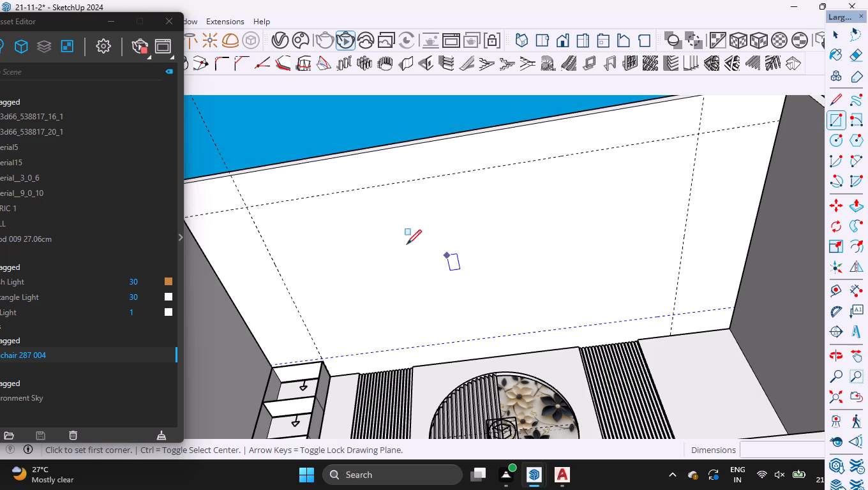
{"action": "left_click", "coordinate": [246, 205]}
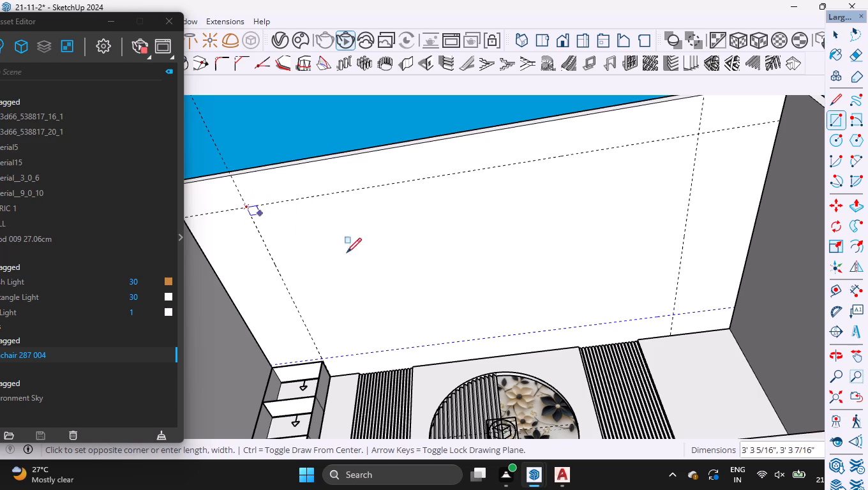
{"action": "left_click", "coordinate": [674, 316]}
{"action": "key", "text": "space"}
{"action": "double_click", "coordinate": [530, 253]}
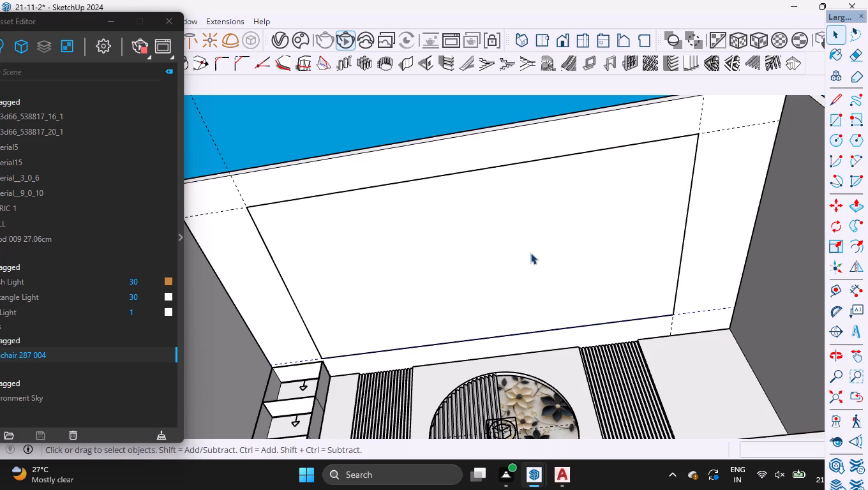
{"action": "right_click", "coordinate": [530, 253]}
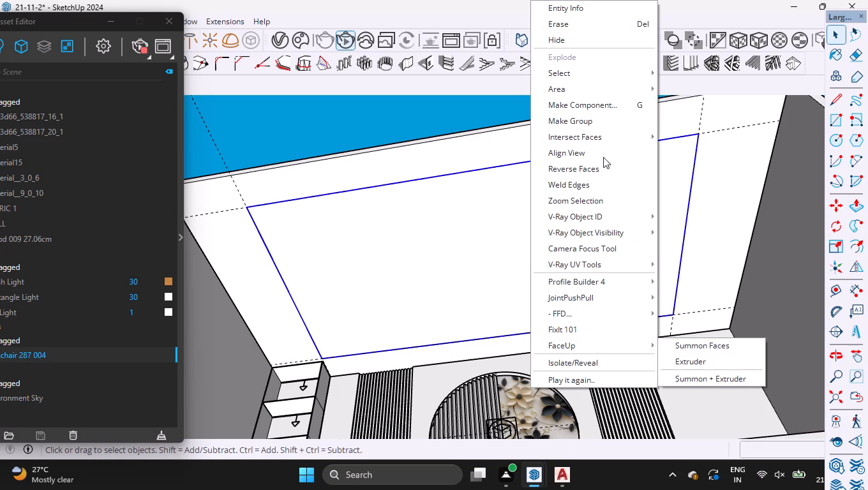
{"action": "left_click", "coordinate": [597, 116]}
Erase the four ceiling guide lines around the new rectangle.
{"action": "scroll", "coordinate": [541, 235], "scroll_direction": "down", "scroll_amount": 6}
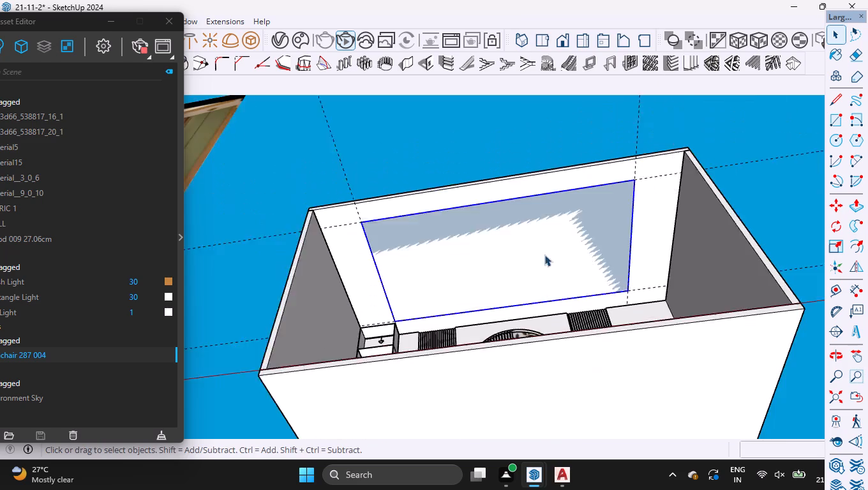
{"action": "middle_click_drag", "start_coordinate": [554, 279], "coordinate": [558, 294]}
{"action": "key", "text": "e"}
{"action": "left_click_drag", "start_coordinate": [251, 359], "coordinate": [244, 262]}
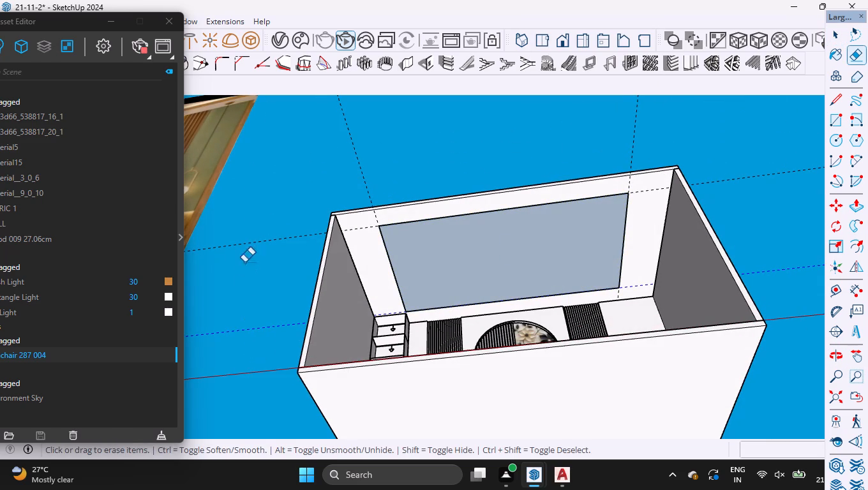
{"action": "left_click_drag", "start_coordinate": [244, 262], "coordinate": [684, 122]}
{"action": "key", "text": "space"}
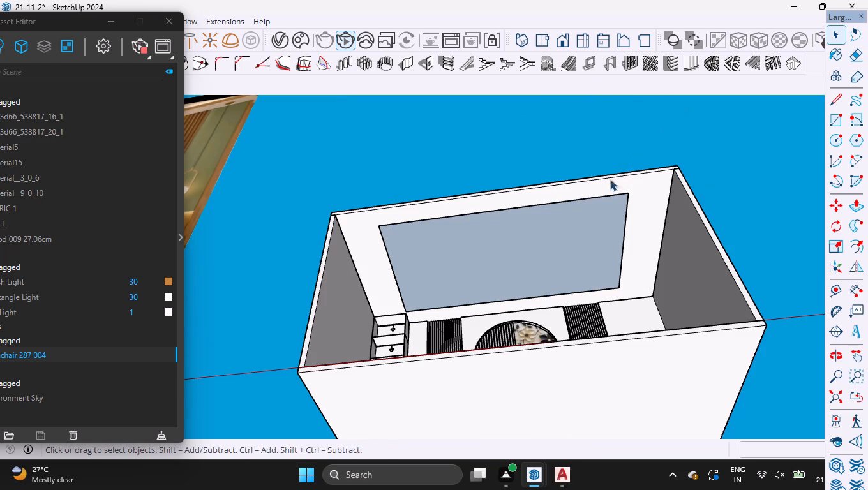
Isolate the ceiling rectangle group from the rest of the room.
{"action": "left_click", "coordinate": [578, 230]}
{"action": "right_click", "coordinate": [578, 230]}
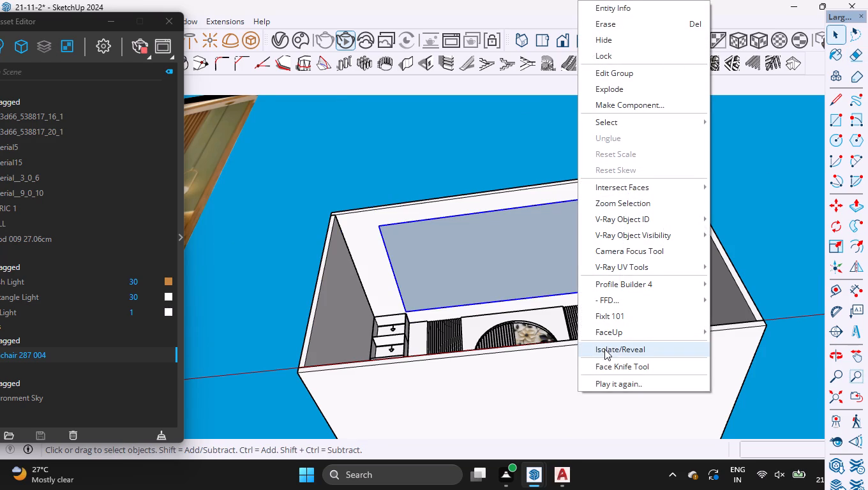
{"action": "left_click", "coordinate": [604, 349]}
Open the isolated rectangle group and extrude its face 12 mm with Push/Pull.
{"action": "scroll", "coordinate": [502, 234], "scroll_direction": "up", "scroll_amount": 1}
{"action": "scroll", "coordinate": [484, 268], "scroll_direction": "down", "scroll_amount": 1}
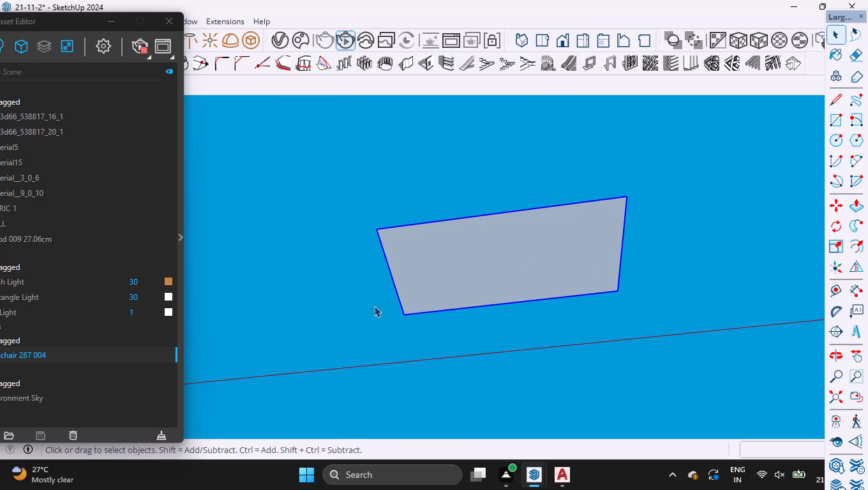
{"action": "middle_click_drag", "start_coordinate": [373, 304], "coordinate": [414, 147]}
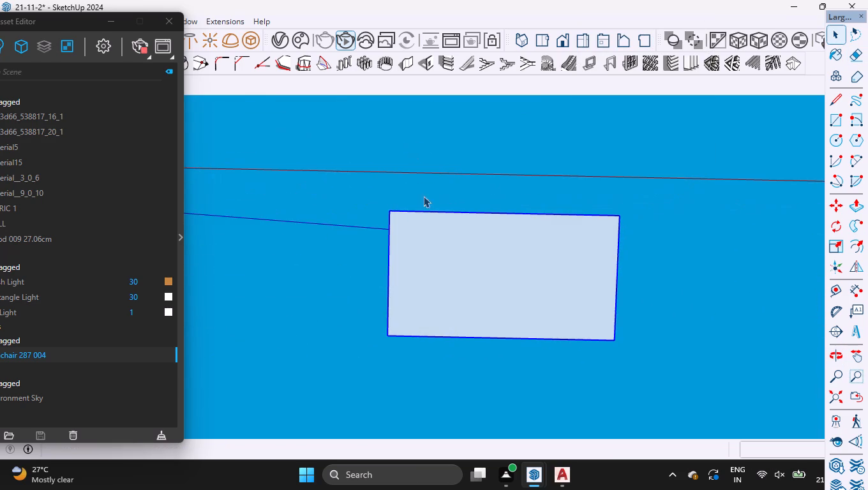
{"action": "scroll", "coordinate": [451, 260], "scroll_direction": "up", "scroll_amount": 3}
{"action": "scroll", "coordinate": [518, 281], "scroll_direction": "up", "scroll_amount": 4}
{"action": "scroll", "coordinate": [513, 251], "scroll_direction": "down", "scroll_amount": 2}
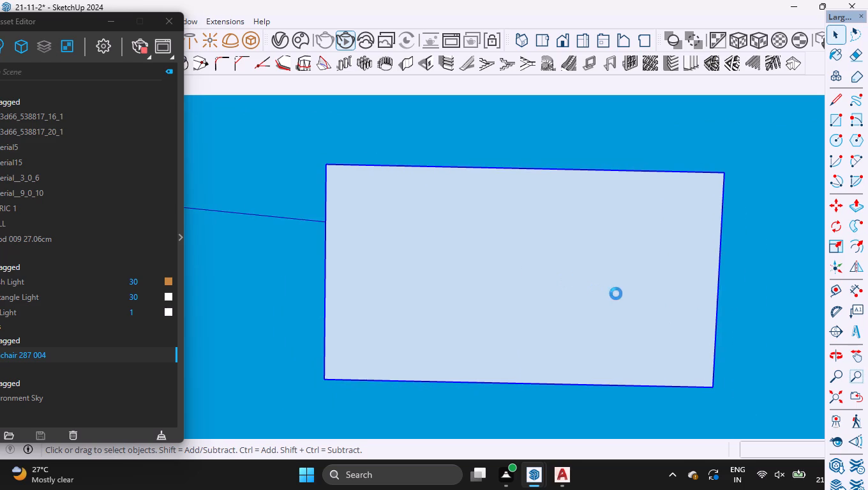
{"action": "middle_click_drag", "start_coordinate": [619, 279], "coordinate": [652, 288]}
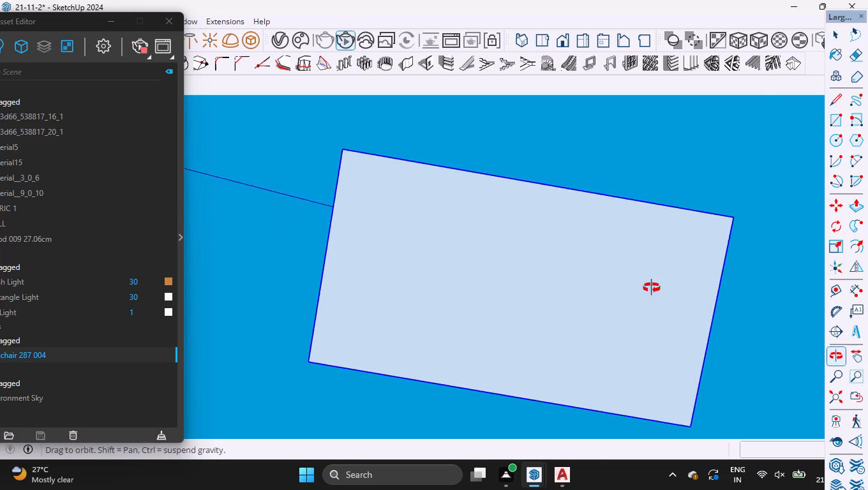
{"action": "middle_click_drag", "start_coordinate": [652, 288], "coordinate": [671, 275]}
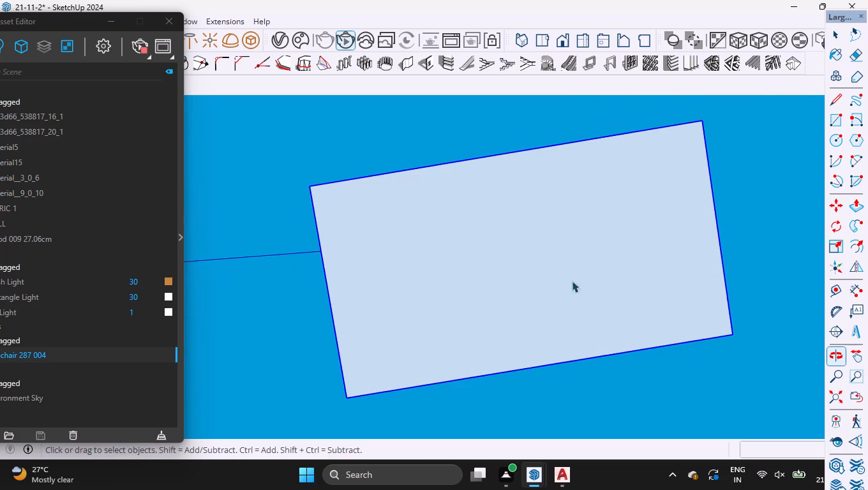
{"action": "scroll", "coordinate": [585, 315], "scroll_direction": "down", "scroll_amount": 2}
{"action": "double_click", "coordinate": [555, 285]}
{"action": "scroll", "coordinate": [555, 284], "scroll_direction": "up", "scroll_amount": 2}
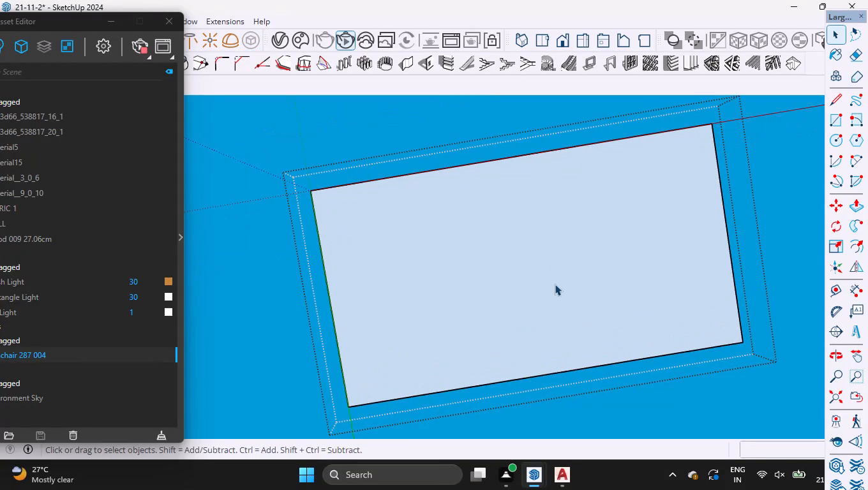
{"action": "key", "text": "p"}
{"action": "left_click", "coordinate": [548, 279]}
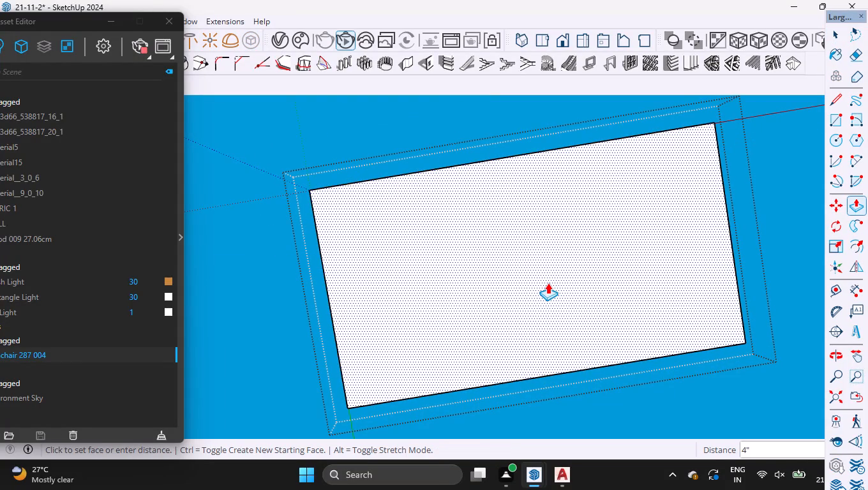
{"action": "type", "text": "12mm"}
{"action": "key", "text": "Return"}
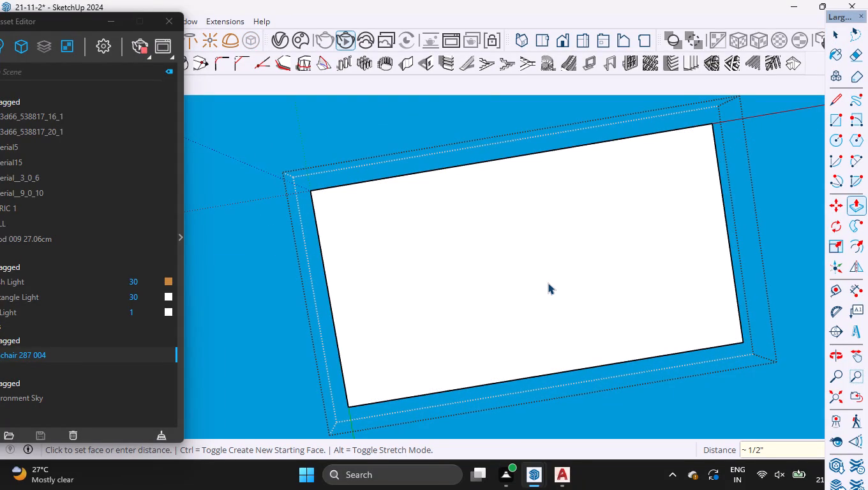
{"action": "key", "text": "space"}
Offset the ceiling panel's outline 2' inward on its face.
{"action": "scroll", "coordinate": [569, 304], "scroll_direction": "down", "scroll_amount": 3}
{"action": "scroll", "coordinate": [410, 329], "scroll_direction": "up", "scroll_amount": 2}
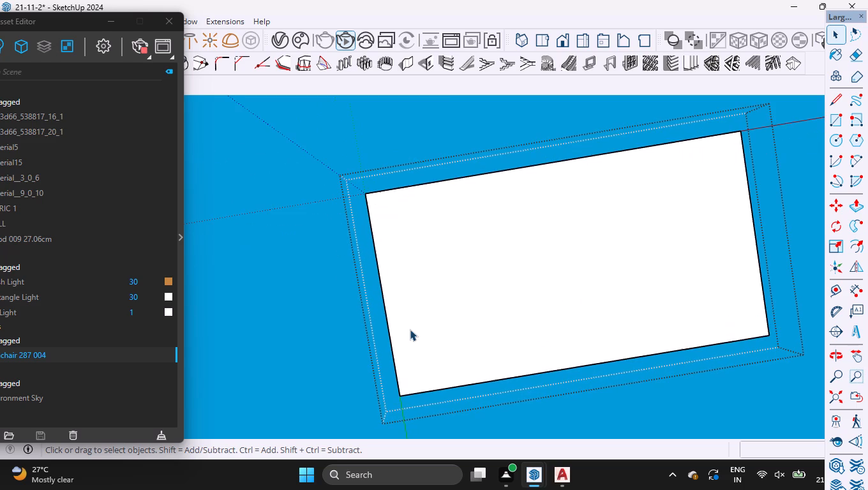
{"action": "key", "text": "f"}
{"action": "left_click", "coordinate": [392, 290]}
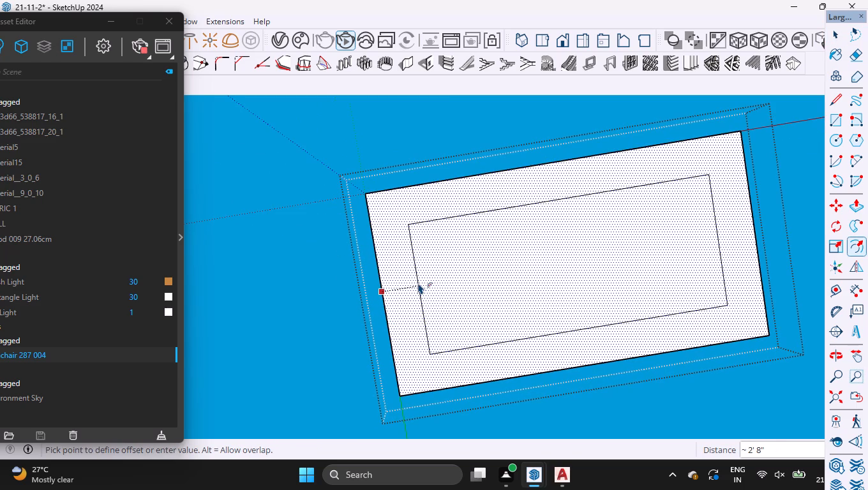
{"action": "type", "text": "2'"}
{"action": "key", "text": "Return"}
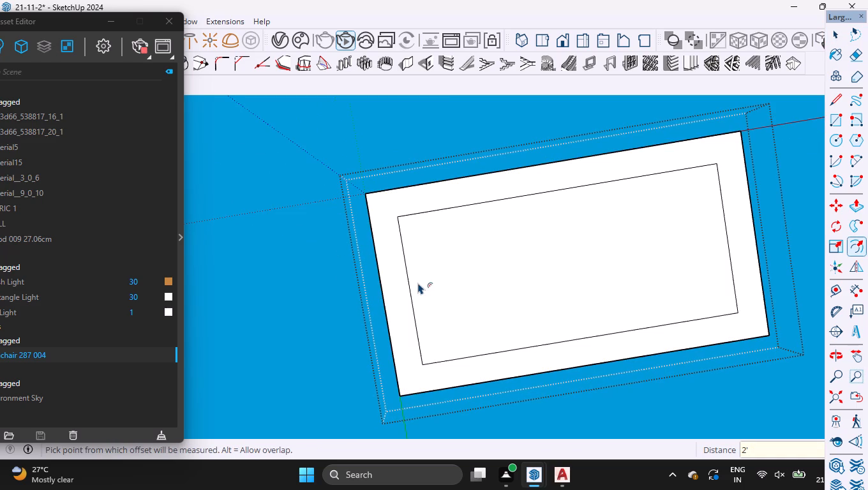
{"action": "key", "text": "space"}
Push the inner rectangle through the panel's full thickness to cut an opening, leaving a 2' wide border frame.
{"action": "type", "text": "p"}
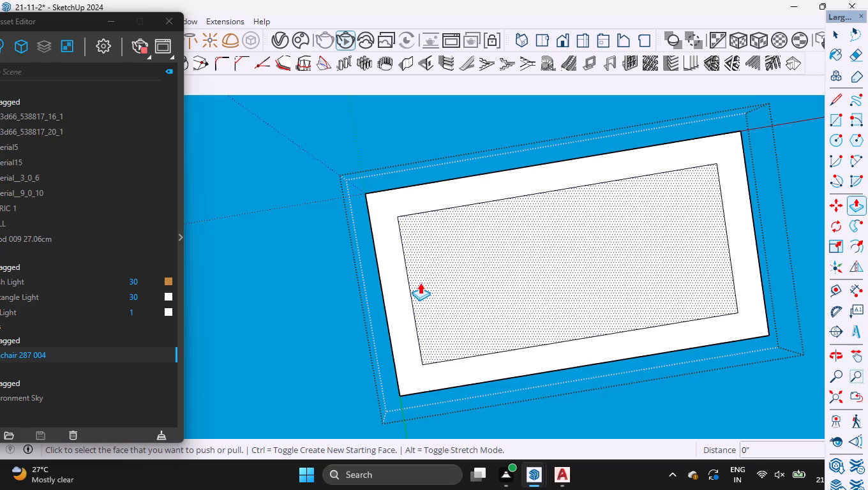
{"action": "left_click", "coordinate": [465, 283]}
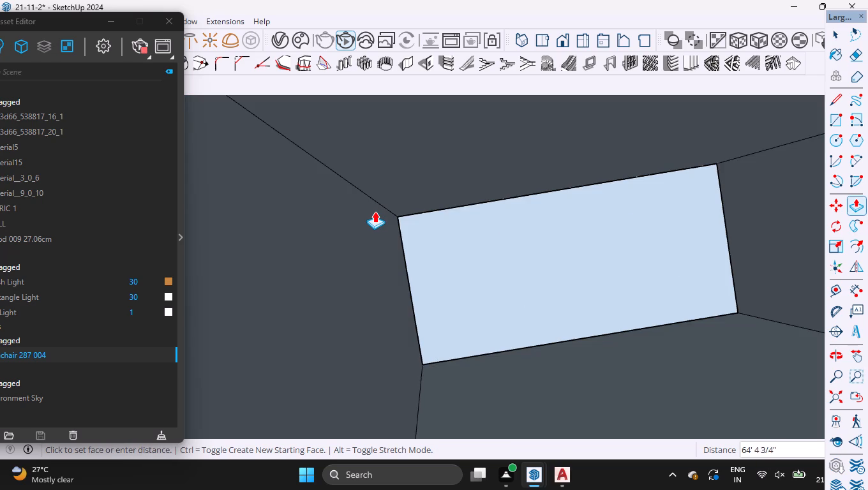
{"action": "scroll", "coordinate": [389, 230], "scroll_direction": "down", "scroll_amount": 3}
{"action": "middle_click_drag", "start_coordinate": [397, 175], "coordinate": [479, 461]}
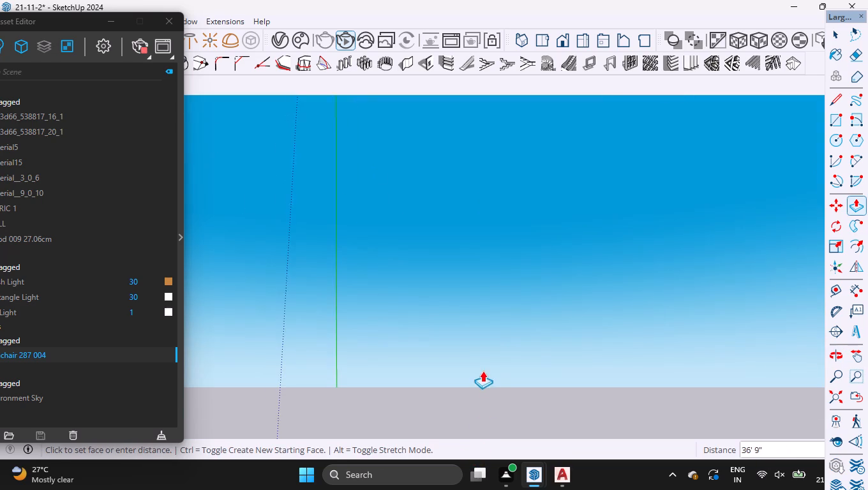
{"action": "scroll", "coordinate": [483, 370], "scroll_direction": "down", "scroll_amount": 20}
{"action": "scroll", "coordinate": [483, 370], "scroll_direction": "down", "scroll_amount": 9}
{"action": "scroll", "coordinate": [497, 255], "scroll_direction": "up", "scroll_amount": 12}
{"action": "middle_click_drag", "start_coordinate": [470, 211], "coordinate": [486, 382]}
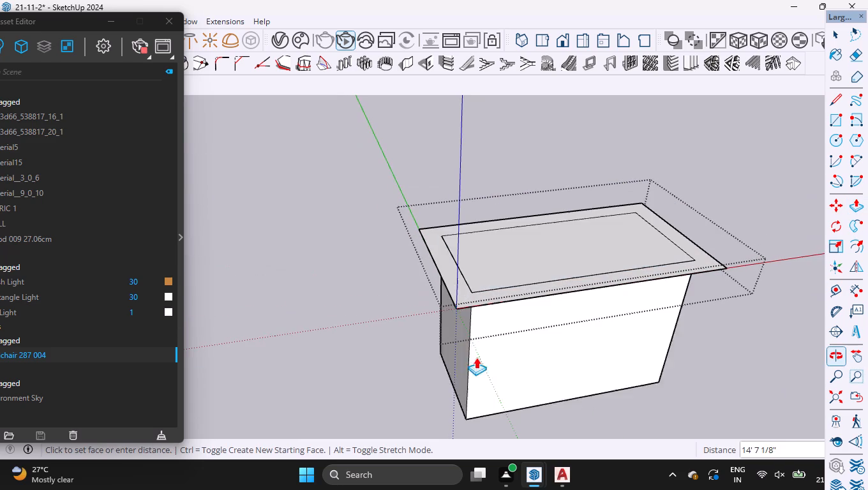
{"action": "left_click", "coordinate": [458, 295]}
{"action": "key", "text": "space"}
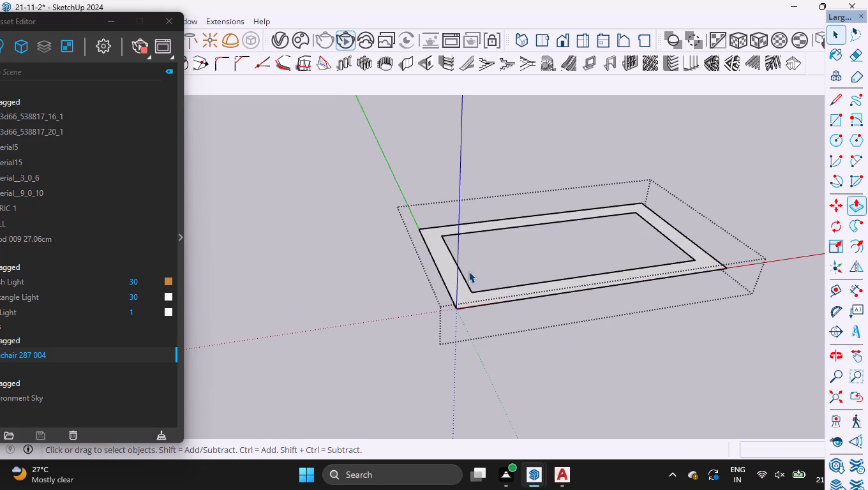
Examine the ceiling frame panel and its cut-out from below and above.
{"action": "scroll", "coordinate": [468, 272], "scroll_direction": "down", "scroll_amount": 4}
{"action": "middle_click_drag", "start_coordinate": [647, 319], "coordinate": [593, 160]}
{"action": "middle_click_drag", "start_coordinate": [569, 301], "coordinate": [580, 201]}
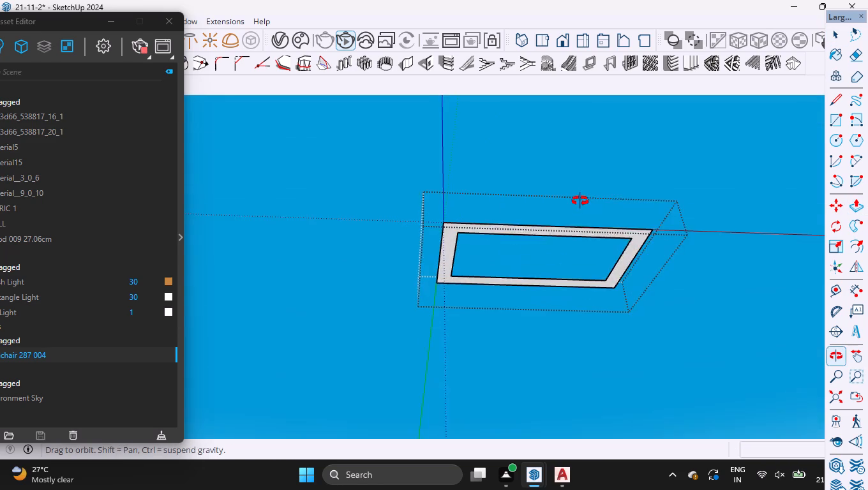
{"action": "middle_click_drag", "start_coordinate": [580, 201], "coordinate": [576, 180]}
{"action": "middle_click_drag", "start_coordinate": [555, 266], "coordinate": [549, 136]}
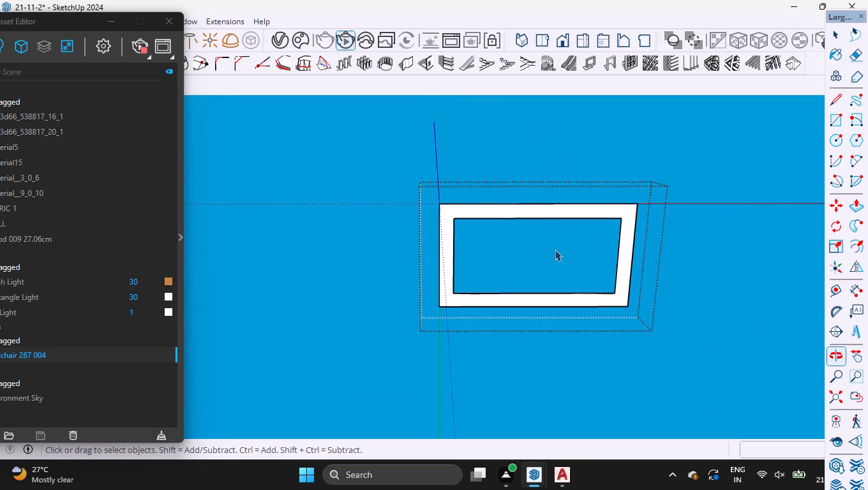
{"action": "scroll", "coordinate": [557, 256], "scroll_direction": "up", "scroll_amount": 4}
{"action": "middle_click_drag", "start_coordinate": [525, 176], "coordinate": [509, 442]}
{"action": "middle_click_drag", "start_coordinate": [467, 274], "coordinate": [468, 379]}
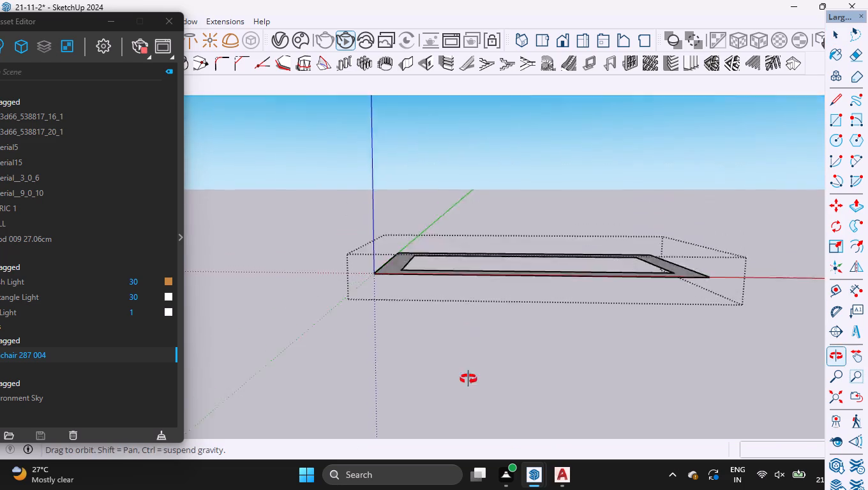
{"action": "middle_click_drag", "start_coordinate": [468, 379], "coordinate": [468, 425]}
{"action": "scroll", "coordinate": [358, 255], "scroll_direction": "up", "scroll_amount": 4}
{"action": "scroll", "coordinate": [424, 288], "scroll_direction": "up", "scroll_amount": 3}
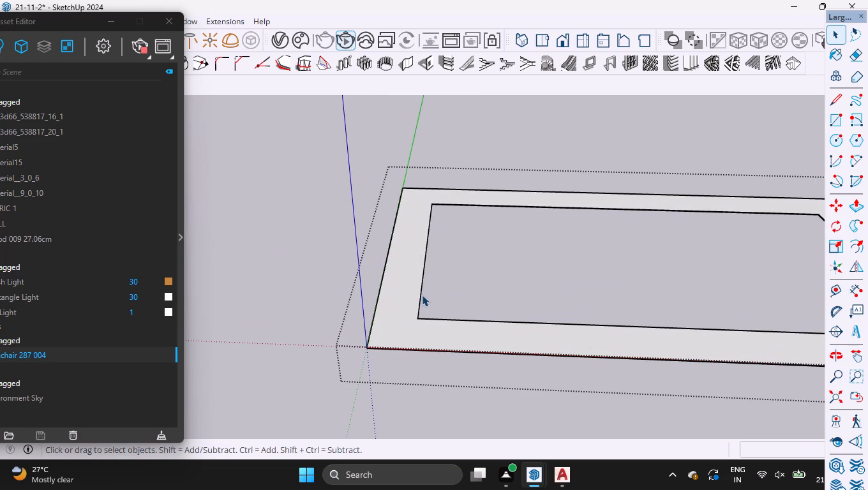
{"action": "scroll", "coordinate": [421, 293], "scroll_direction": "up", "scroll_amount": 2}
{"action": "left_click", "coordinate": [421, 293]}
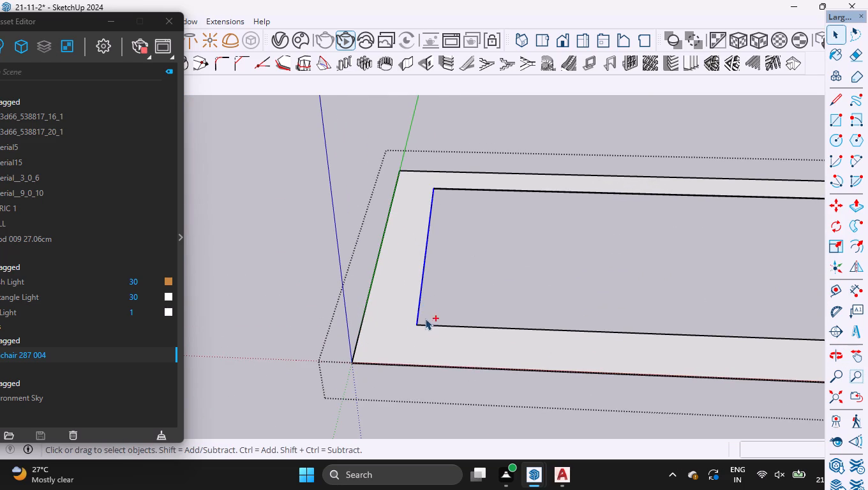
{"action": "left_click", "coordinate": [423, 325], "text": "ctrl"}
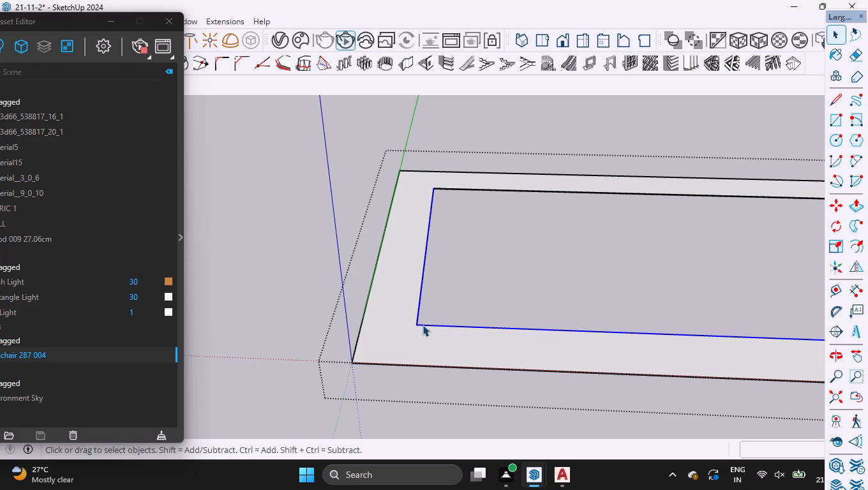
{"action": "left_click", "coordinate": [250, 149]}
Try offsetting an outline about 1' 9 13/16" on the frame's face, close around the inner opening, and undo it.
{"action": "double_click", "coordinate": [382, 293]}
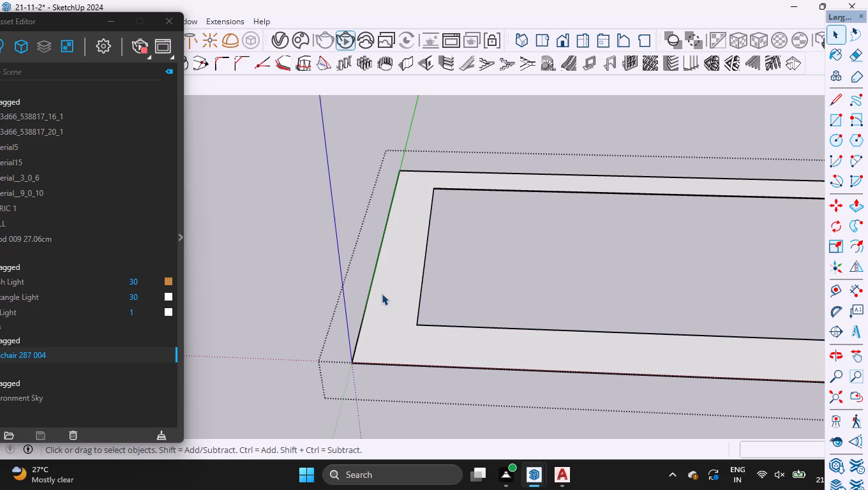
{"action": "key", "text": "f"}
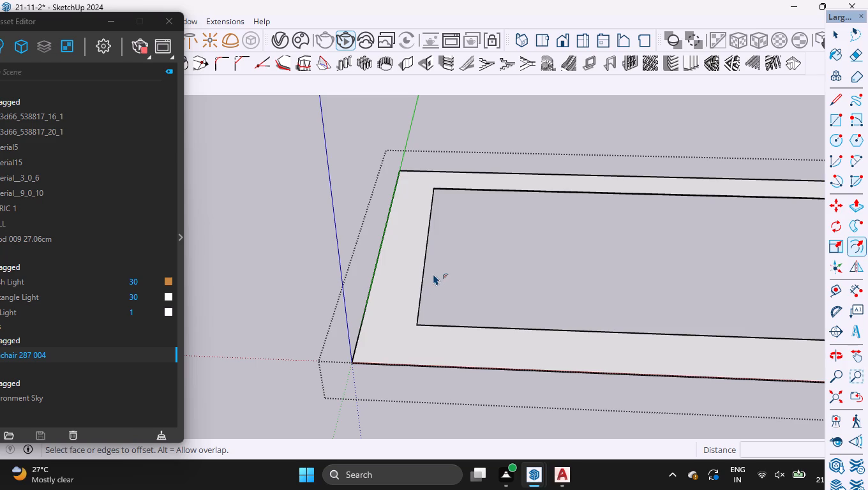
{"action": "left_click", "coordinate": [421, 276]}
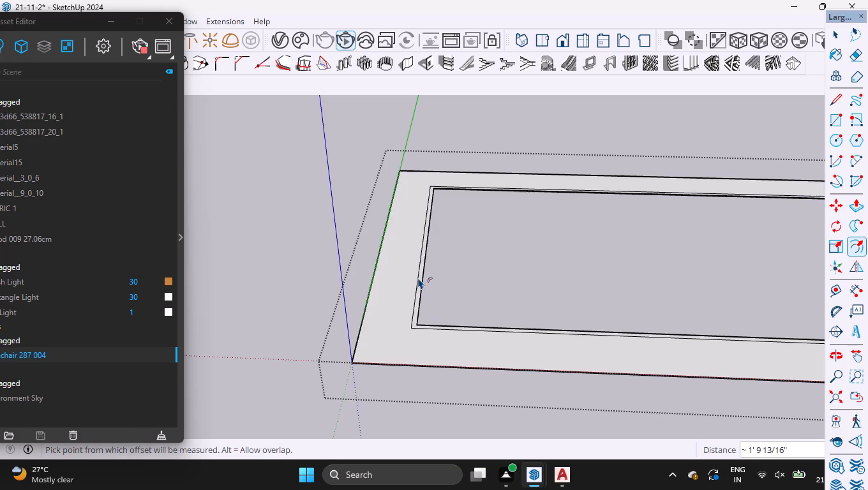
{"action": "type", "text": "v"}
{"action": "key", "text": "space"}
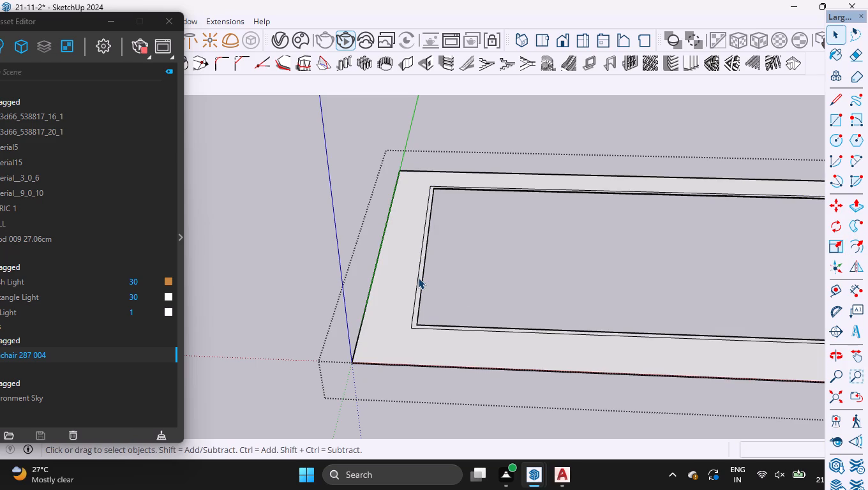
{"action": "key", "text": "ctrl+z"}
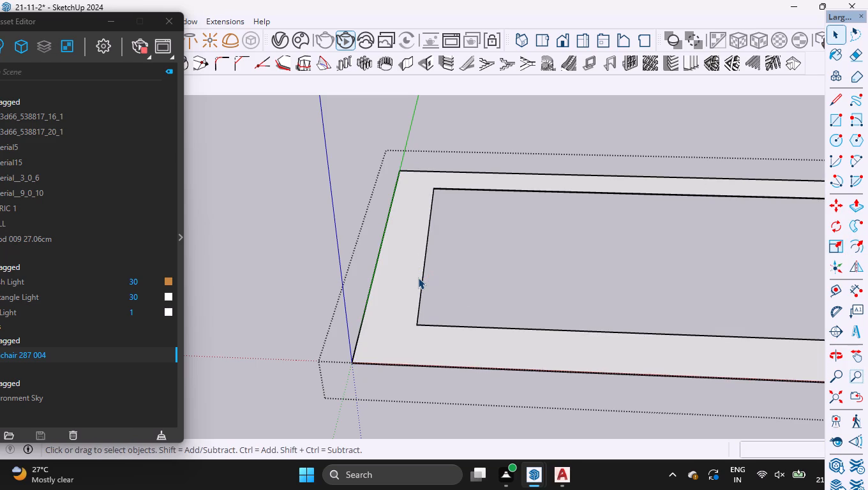
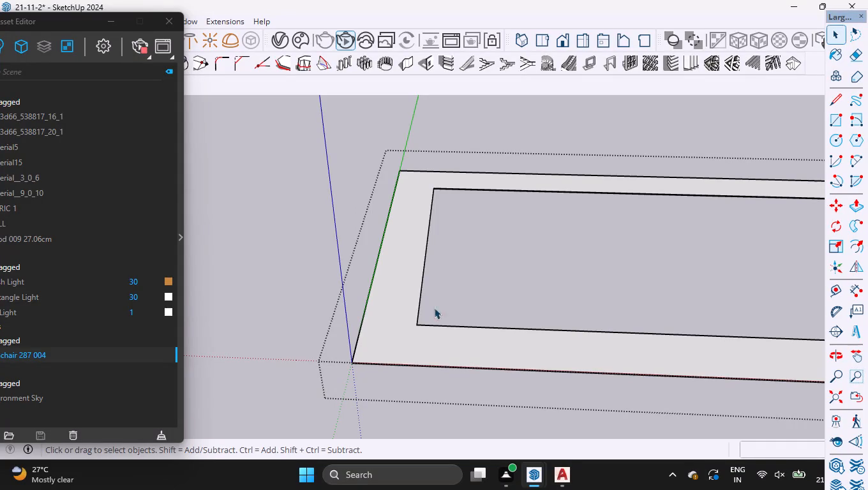
Offset the selected edges of the inner opening 2" outward onto the ceiling frame's face.
{"action": "scroll", "coordinate": [423, 323], "scroll_direction": "up", "scroll_amount": 17}
{"action": "middle_click_drag", "start_coordinate": [398, 315], "coordinate": [210, 259]}
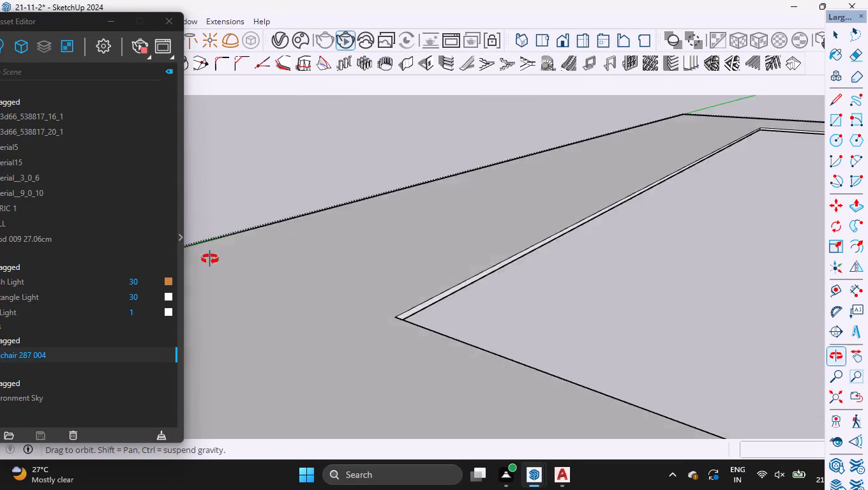
{"action": "middle_click_drag", "start_coordinate": [210, 259], "coordinate": [209, 260]}
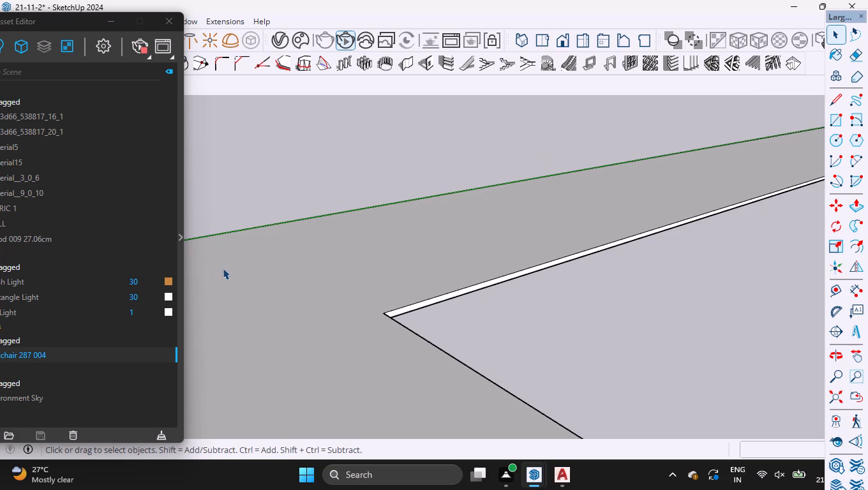
{"action": "left_click", "coordinate": [394, 310]}
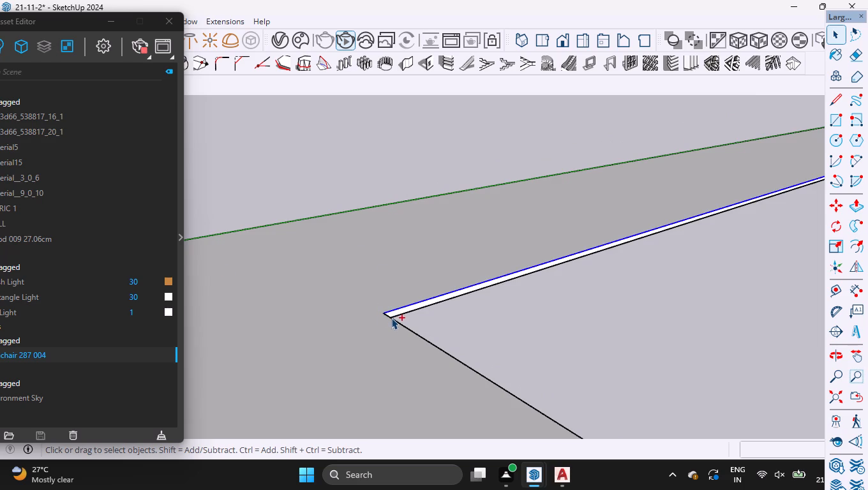
{"action": "left_click", "coordinate": [391, 318], "text": "ctrl"}
{"action": "scroll", "coordinate": [327, 244], "scroll_direction": "down", "scroll_amount": 18}
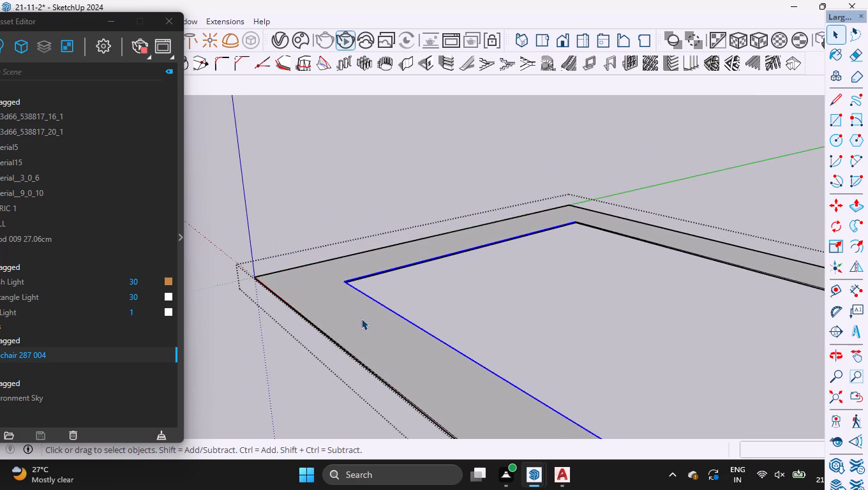
{"action": "scroll", "coordinate": [367, 325], "scroll_direction": "down", "scroll_amount": 6}
{"action": "middle_click_drag", "start_coordinate": [577, 364], "coordinate": [733, 373]}
{"action": "middle_click_drag", "start_coordinate": [267, 229], "coordinate": [272, 260]}
{"action": "scroll", "coordinate": [271, 258], "scroll_direction": "down", "scroll_amount": 3}
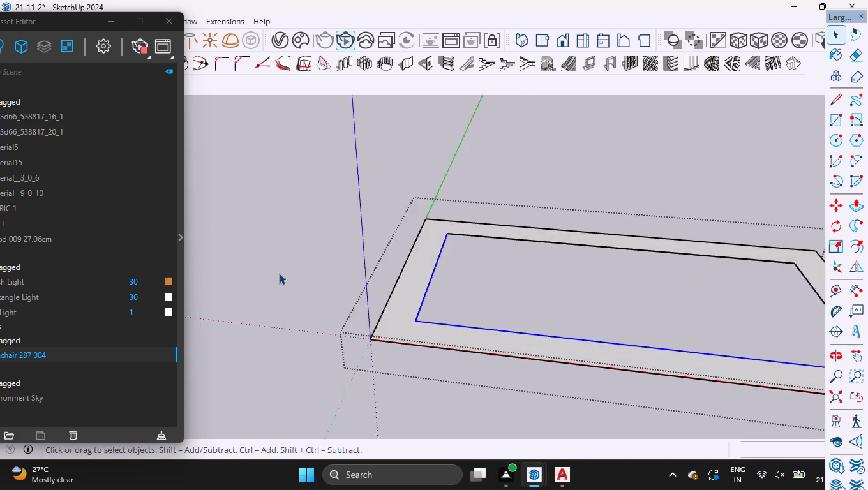
{"action": "middle_click_drag", "start_coordinate": [289, 285], "coordinate": [407, 298]}
{"action": "scroll", "coordinate": [560, 186], "scroll_direction": "up", "scroll_amount": 10}
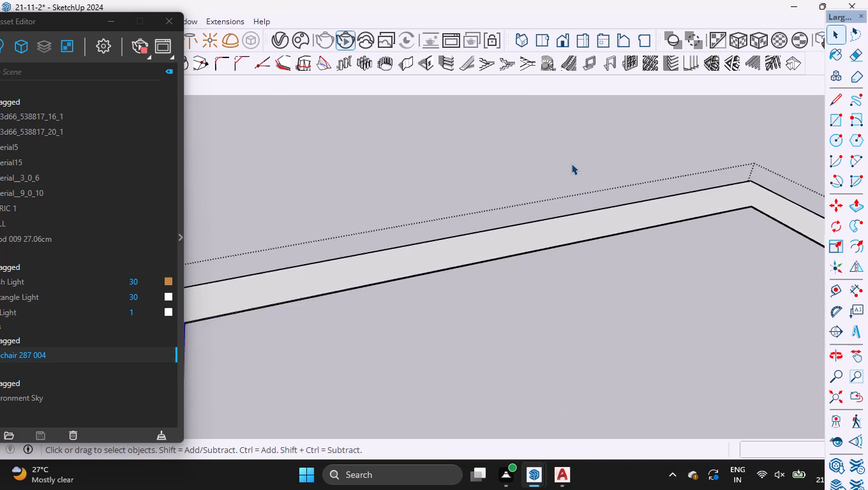
{"action": "scroll", "coordinate": [571, 163], "scroll_direction": "up", "scroll_amount": 6}
{"action": "scroll", "coordinate": [428, 177], "scroll_direction": "down", "scroll_amount": 6}
{"action": "scroll", "coordinate": [759, 200], "scroll_direction": "up", "scroll_amount": 7}
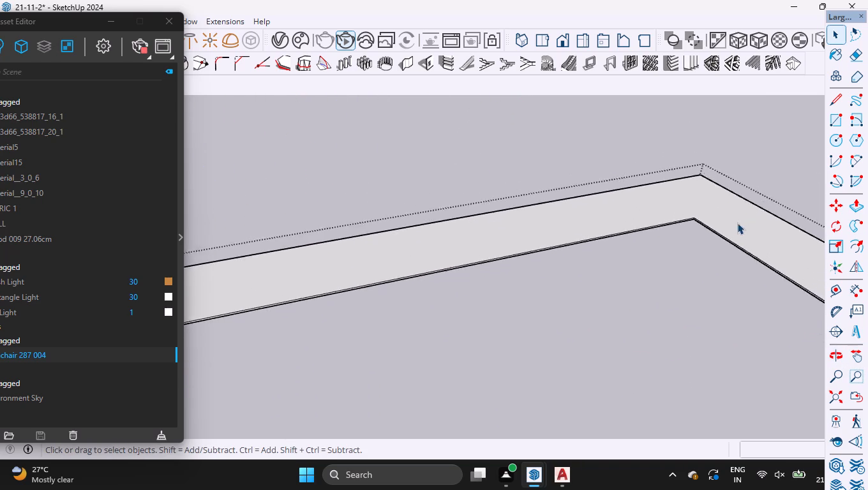
{"action": "scroll", "coordinate": [737, 223], "scroll_direction": "up", "scroll_amount": 20}
{"action": "scroll", "coordinate": [737, 223], "scroll_direction": "up", "scroll_amount": 7}
{"action": "scroll", "coordinate": [670, 259], "scroll_direction": "up", "scroll_amount": 5}
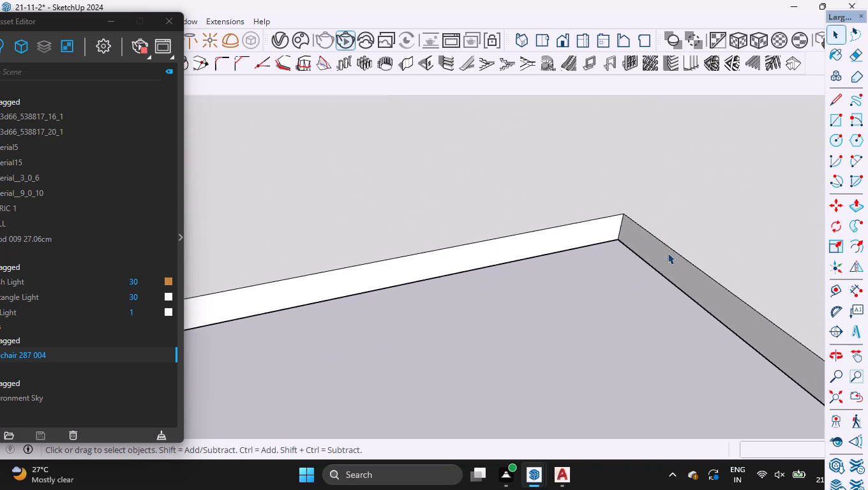
{"action": "scroll", "coordinate": [660, 232], "scroll_direction": "up", "scroll_amount": 13}
{"action": "left_click", "coordinate": [632, 216], "text": "ctrl"}
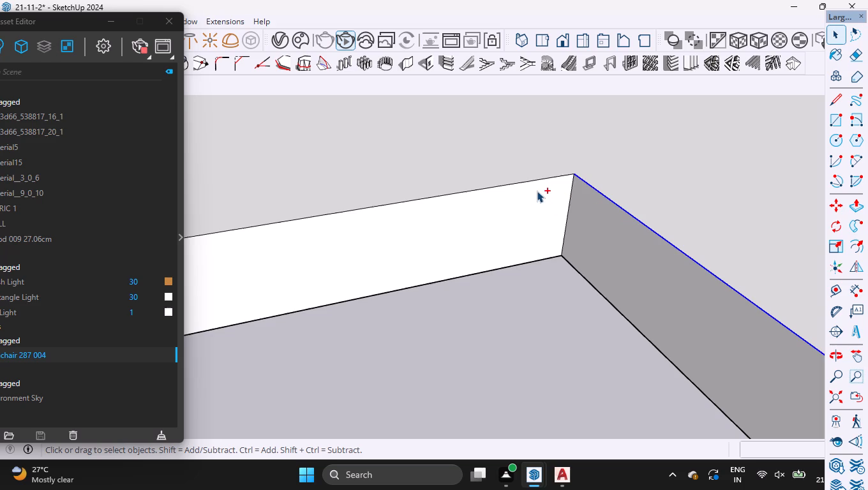
{"action": "left_click", "coordinate": [526, 181], "text": "ctrl"}
{"action": "key", "text": "f"}
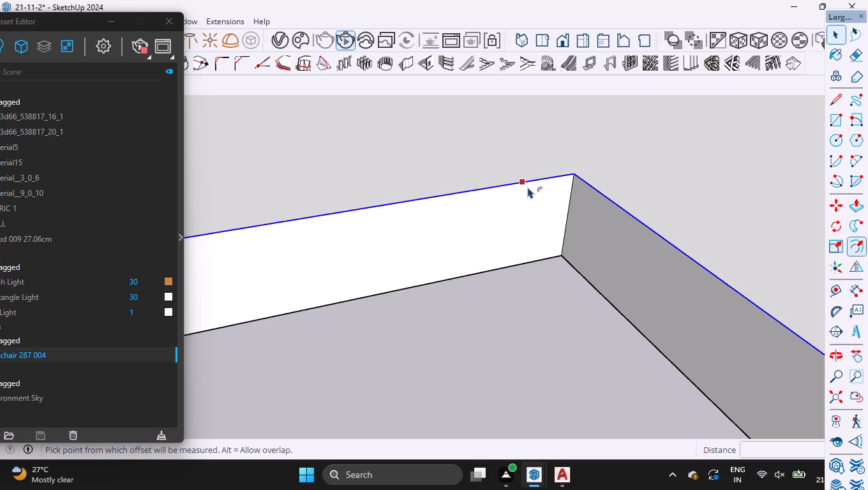
{"action": "left_click", "coordinate": [527, 182]}
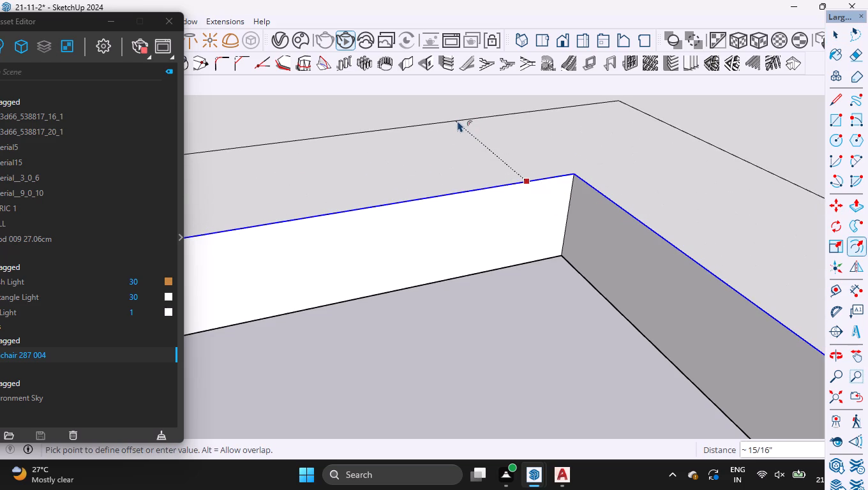
{"action": "type", "text": "2\""}
{"action": "key", "text": "Return"}
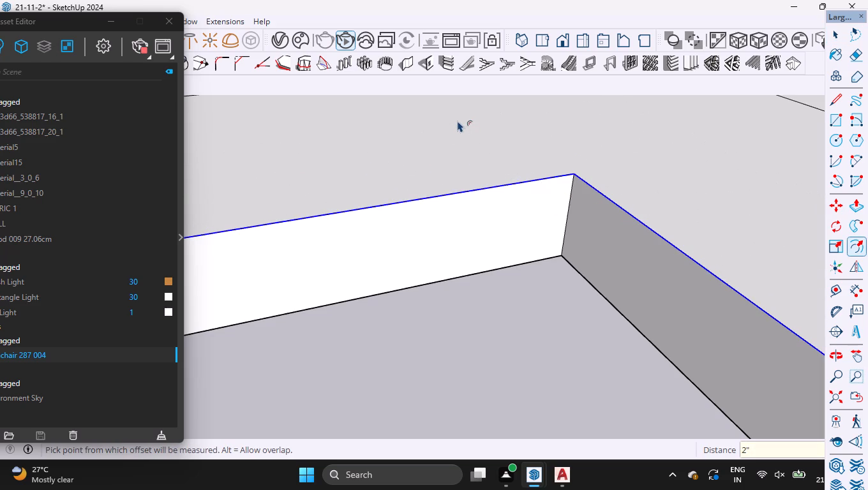
Offset the same opening edges 1" outward, adding a second outline between the opening and the 2" outline.
{"action": "left_click", "coordinate": [412, 197]}
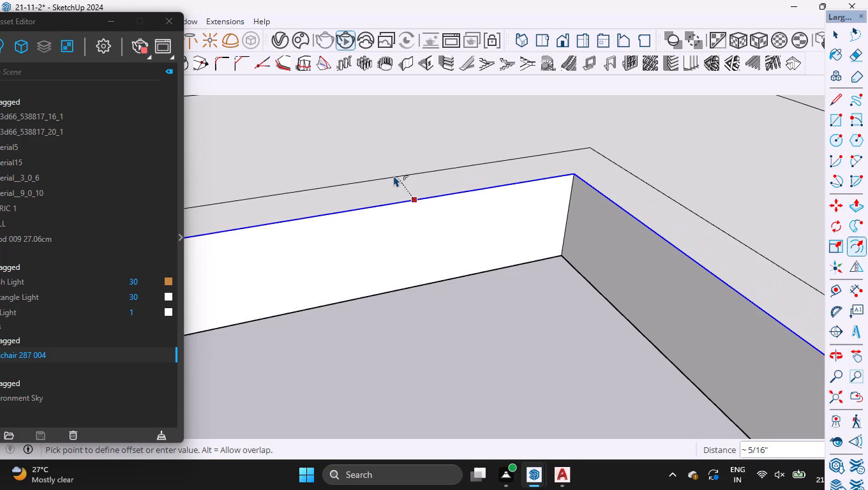
{"action": "type", "text": "1\""}
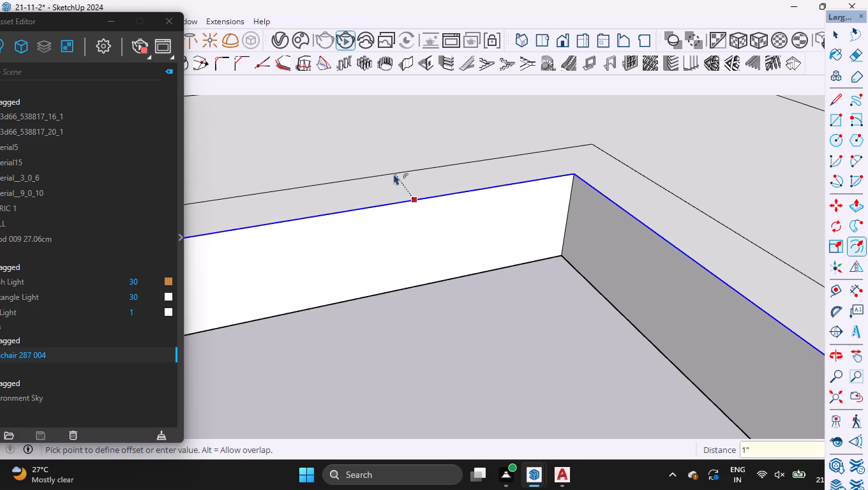
{"action": "key", "text": "Return"}
{"action": "key", "text": "space"}
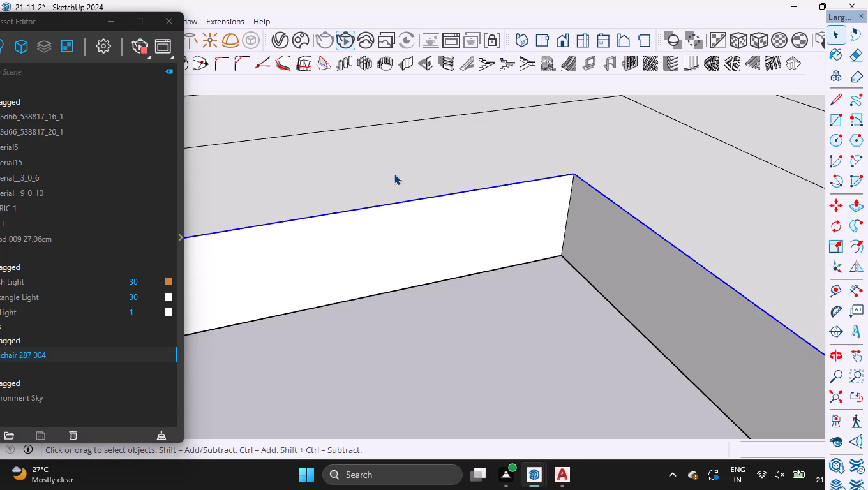
Pull the wide frame face outside the 2" outline outward by 2".
{"action": "scroll", "coordinate": [415, 244], "scroll_direction": "down", "scroll_amount": 4}
{"action": "key", "text": "p"}
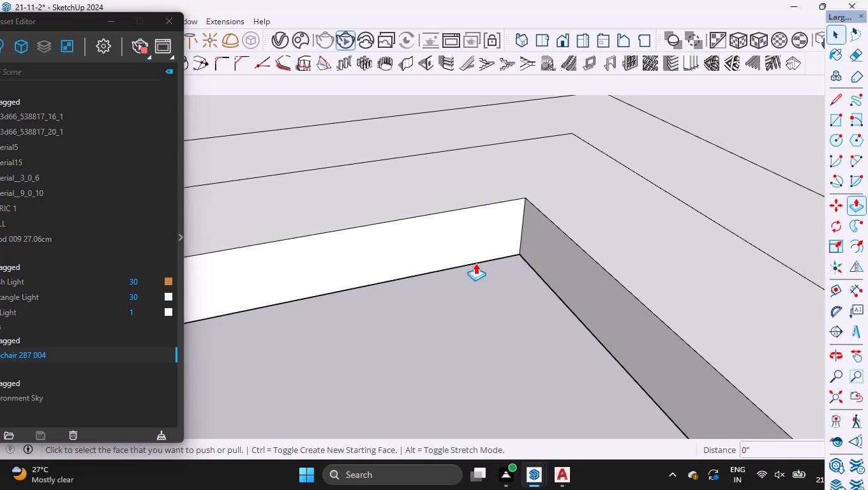
{"action": "scroll", "coordinate": [458, 299], "scroll_direction": "down", "scroll_amount": 2}
{"action": "middle_click_drag", "start_coordinate": [490, 313], "coordinate": [398, 319]}
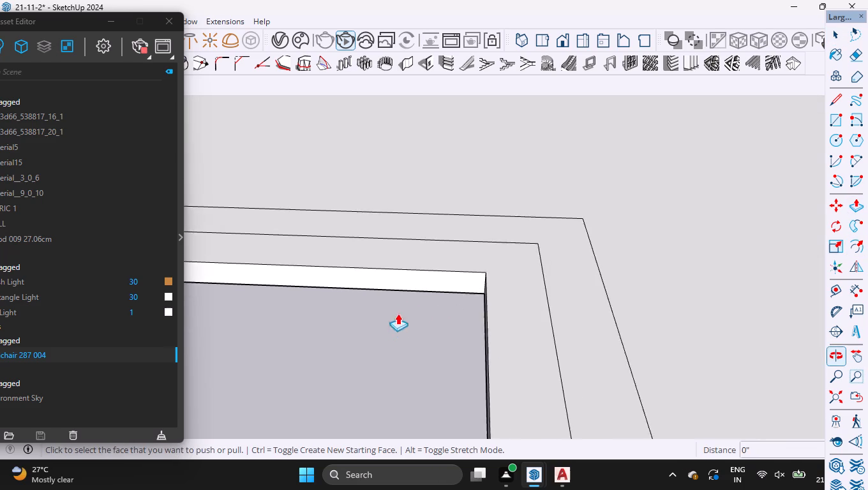
{"action": "scroll", "coordinate": [414, 253], "scroll_direction": "down", "scroll_amount": 5}
{"action": "left_click", "coordinate": [600, 272]}
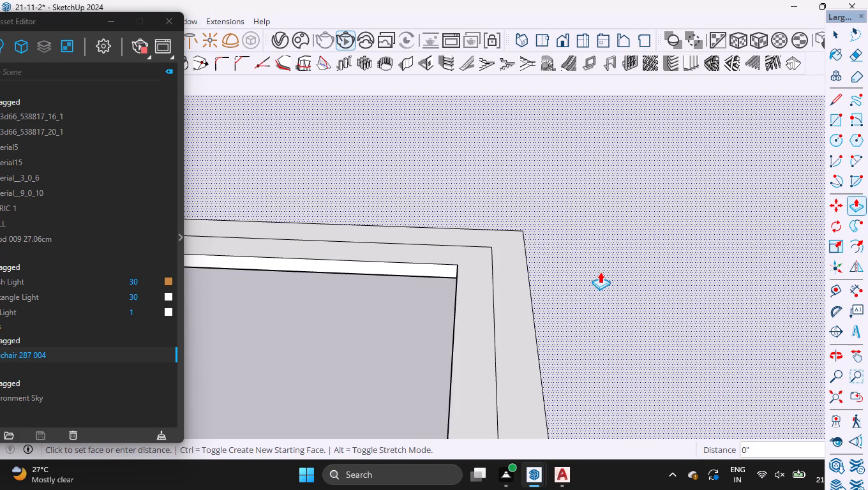
{"action": "key", "text": "2"}
{"action": "key", "text": "Return"}
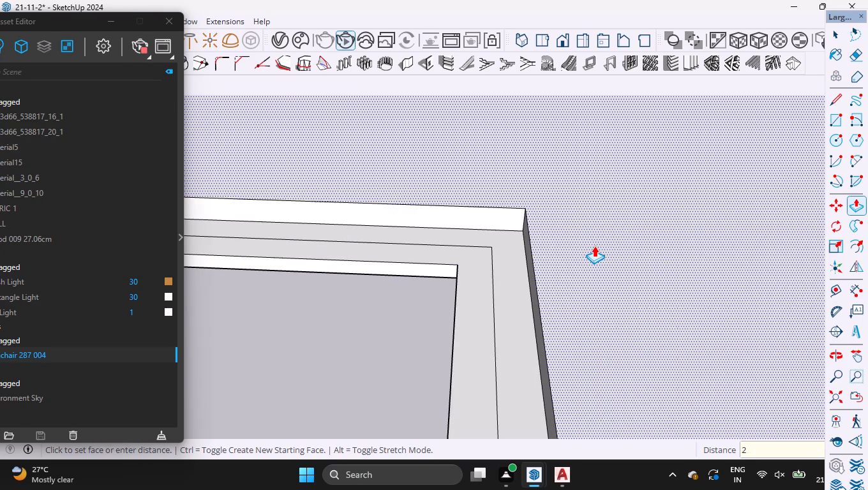
Pull the innermost 1" wide ring around the opening outward by 1".
{"action": "left_click", "coordinate": [486, 304]}
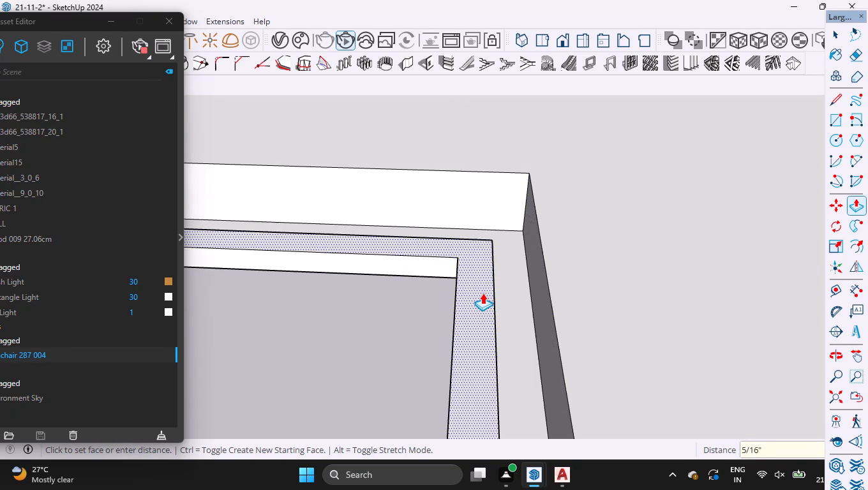
{"action": "key", "text": "1"}
{"action": "key", "text": "Return"}
{"action": "key", "text": "space"}
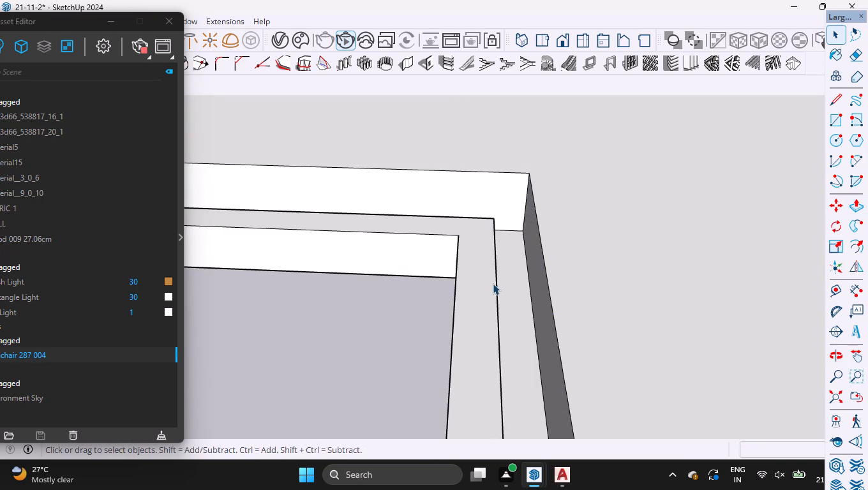
Examine the stepped profile around the ceiling frame's opening, from an overall view and close up at a corner.
{"action": "scroll", "coordinate": [500, 285], "scroll_direction": "down", "scroll_amount": 20}
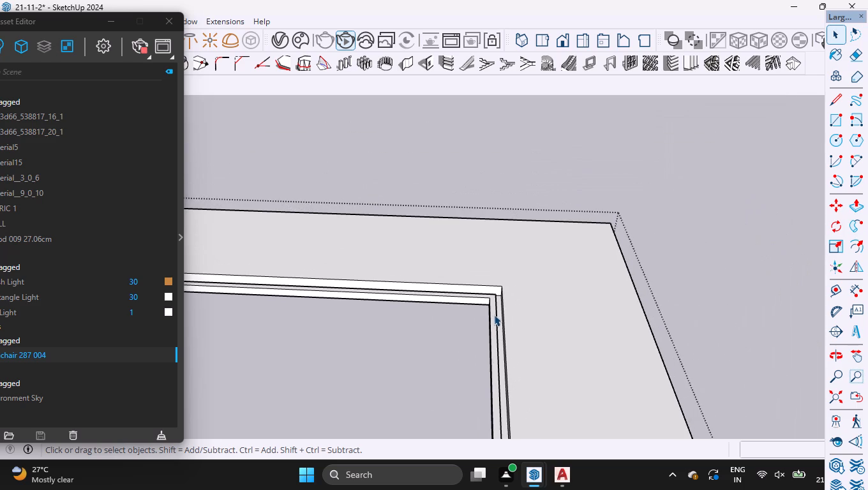
{"action": "scroll", "coordinate": [492, 316], "scroll_direction": "down", "scroll_amount": 18}
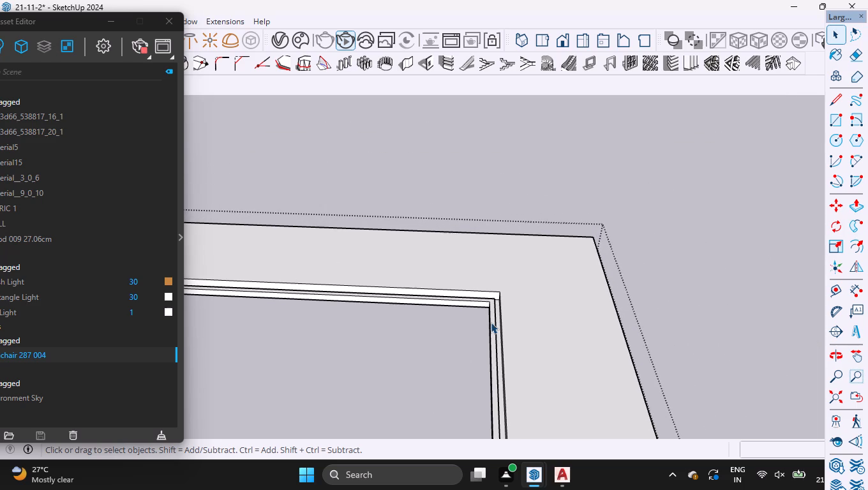
{"action": "scroll", "coordinate": [491, 322], "scroll_direction": "down", "scroll_amount": 2}
{"action": "scroll", "coordinate": [608, 172], "scroll_direction": "down", "scroll_amount": 3}
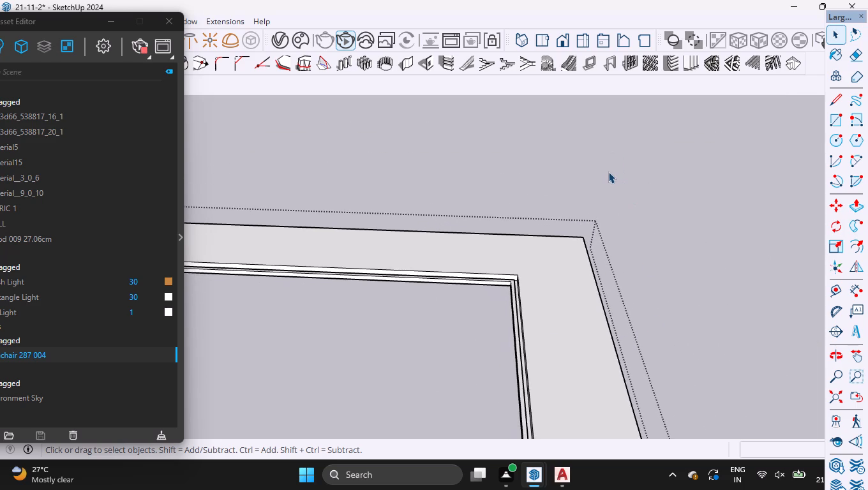
{"action": "scroll", "coordinate": [608, 172], "scroll_direction": "down", "scroll_amount": 14}
{"action": "scroll", "coordinate": [474, 211], "scroll_direction": "down", "scroll_amount": 5}
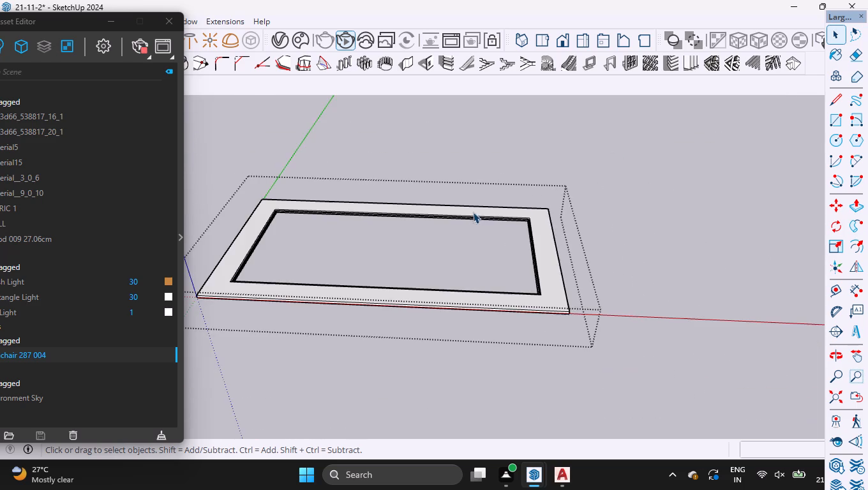
{"action": "middle_click_drag", "start_coordinate": [492, 285], "coordinate": [506, 374]}
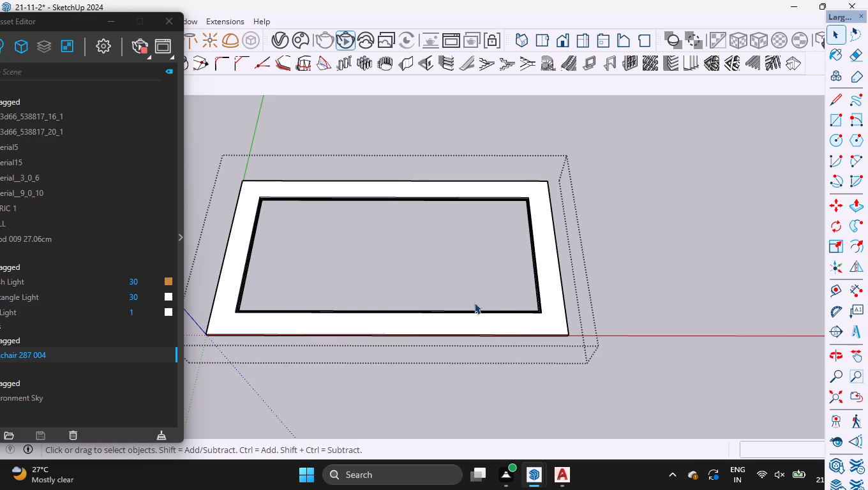
{"action": "middle_click_drag", "start_coordinate": [466, 319], "coordinate": [472, 382]}
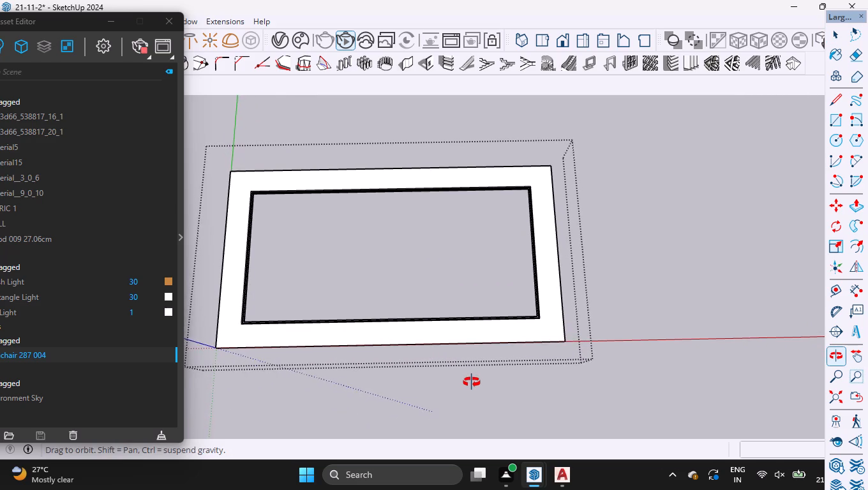
{"action": "middle_click_drag", "start_coordinate": [472, 382], "coordinate": [465, 385]}
{"action": "scroll", "coordinate": [321, 293], "scroll_direction": "up", "scroll_amount": 4}
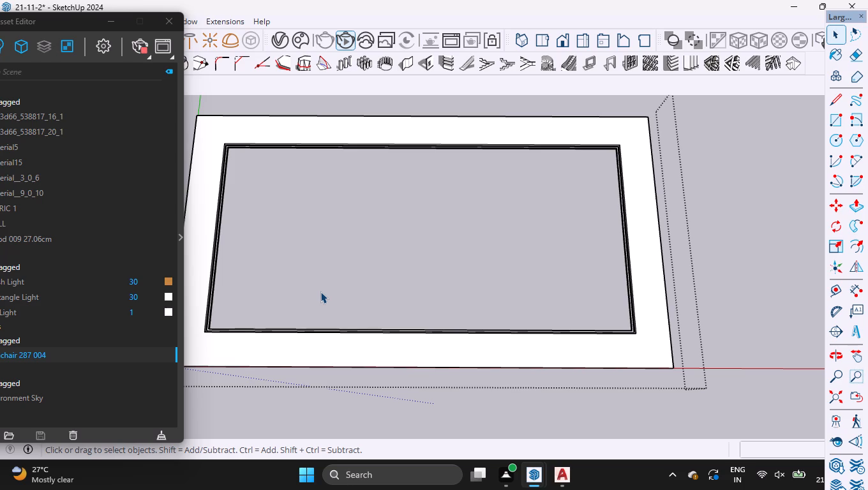
{"action": "scroll", "coordinate": [219, 129], "scroll_direction": "up", "scroll_amount": 5}
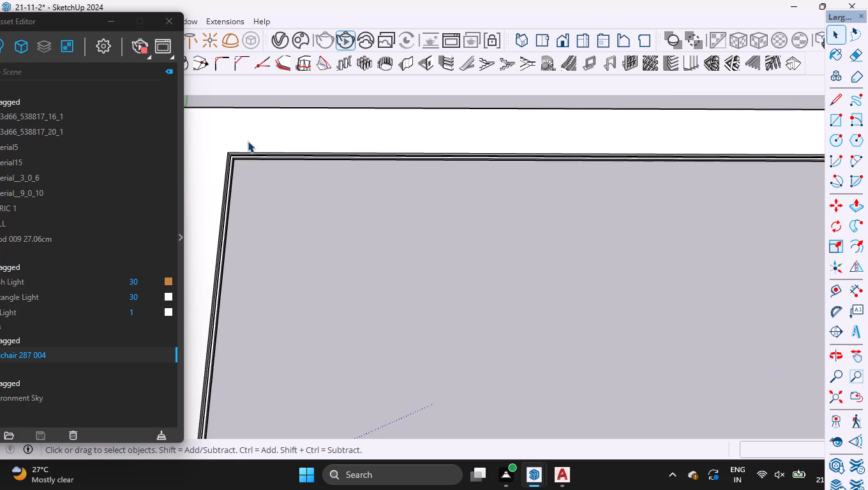
{"action": "scroll", "coordinate": [217, 125], "scroll_direction": "up", "scroll_amount": 14}
{"action": "scroll", "coordinate": [246, 145], "scroll_direction": "up", "scroll_amount": 17}
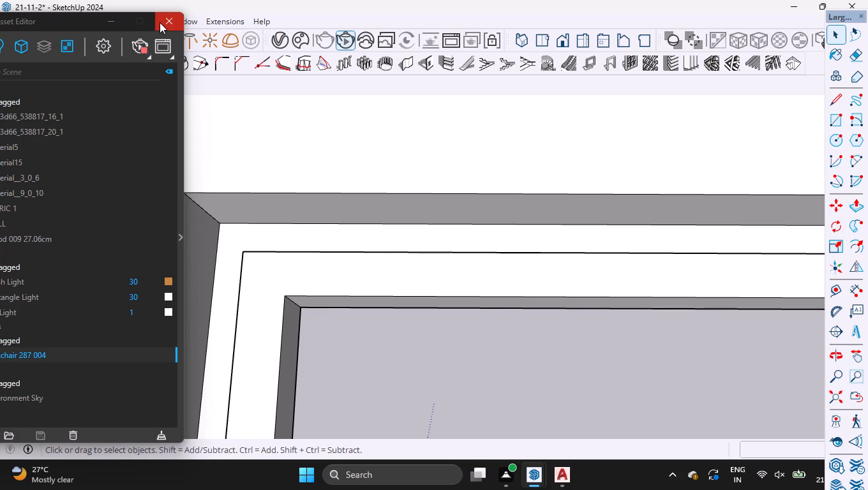
Close the V-Ray Asset Editor window to clear the modelling view.
{"action": "left_click_drag", "start_coordinate": [63, 24], "coordinate": [201, 18]}
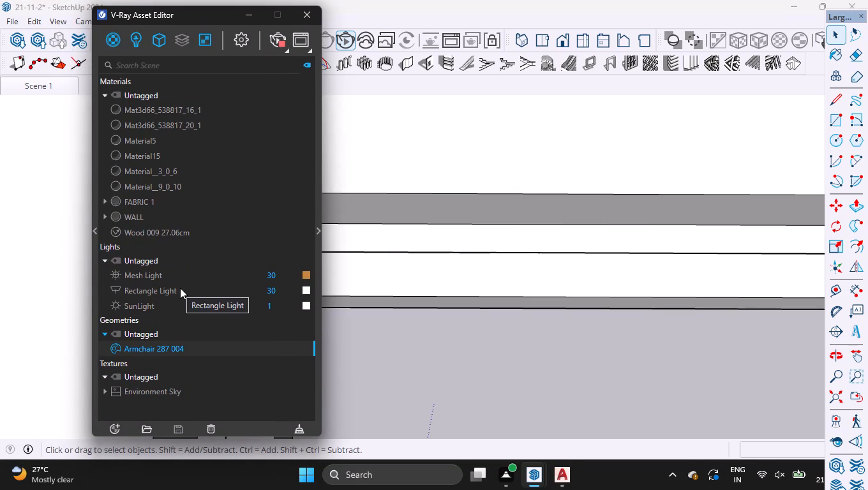
{"action": "left_click", "coordinate": [293, 9]}
Exit the ceiling frame group, select it and reveal the rest of the bedroom with Isolate/Reveal.
{"action": "scroll", "coordinate": [292, 73], "scroll_direction": "down", "scroll_amount": 20}
{"action": "scroll", "coordinate": [292, 73], "scroll_direction": "down", "scroll_amount": 2}
{"action": "scroll", "coordinate": [241, 182], "scroll_direction": "down", "scroll_amount": 17}
{"action": "left_click", "coordinate": [134, 286]}
{"action": "scroll", "coordinate": [228, 216], "scroll_direction": "down", "scroll_amount": 5}
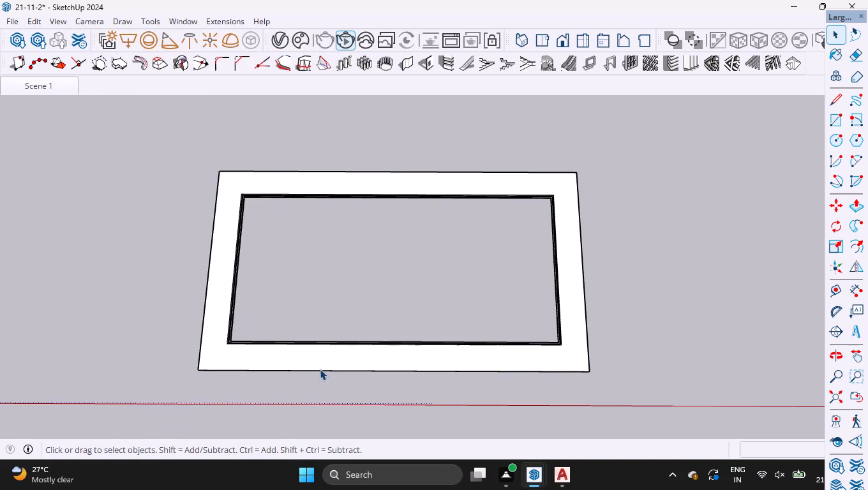
{"action": "left_click_drag", "start_coordinate": [319, 376], "coordinate": [241, 303]}
{"action": "right_click", "coordinate": [371, 373]}
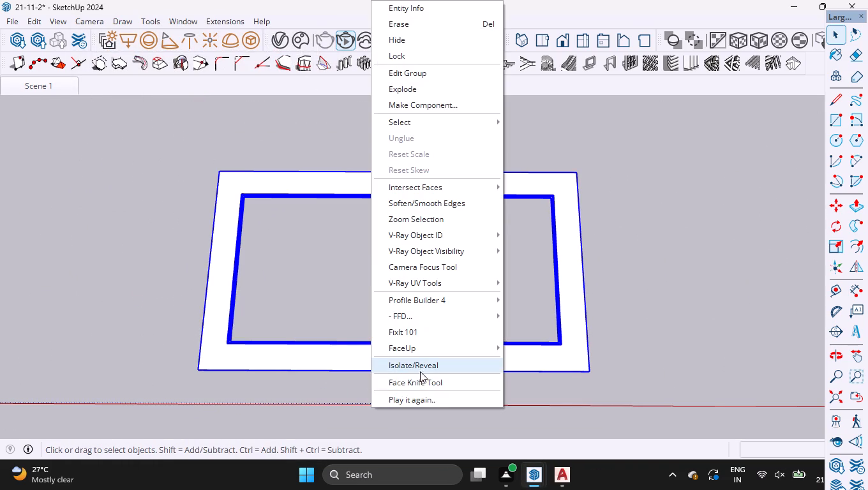
{"action": "left_click", "coordinate": [420, 367]}
{"action": "middle_click_drag", "start_coordinate": [451, 388], "coordinate": [488, 178]}
{"action": "middle_click_drag", "start_coordinate": [507, 294], "coordinate": [488, 248]}
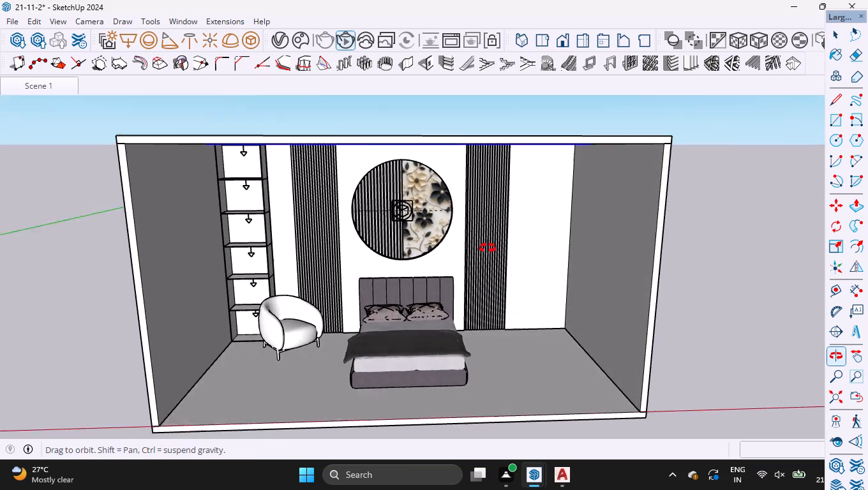
{"action": "middle_click_drag", "start_coordinate": [488, 248], "coordinate": [491, 226]}
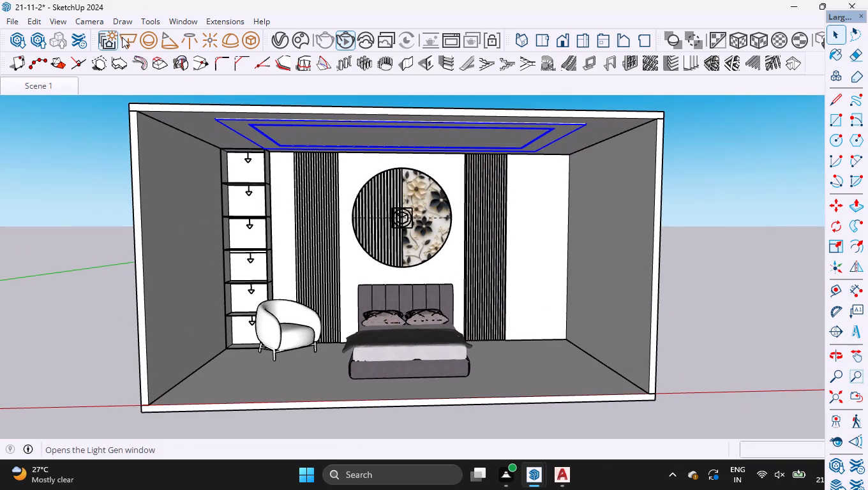
Rename the V-Ray Rectangle Light as shelves in the Asset Editor and close the editor.
{"action": "left_click", "coordinate": [282, 41]}
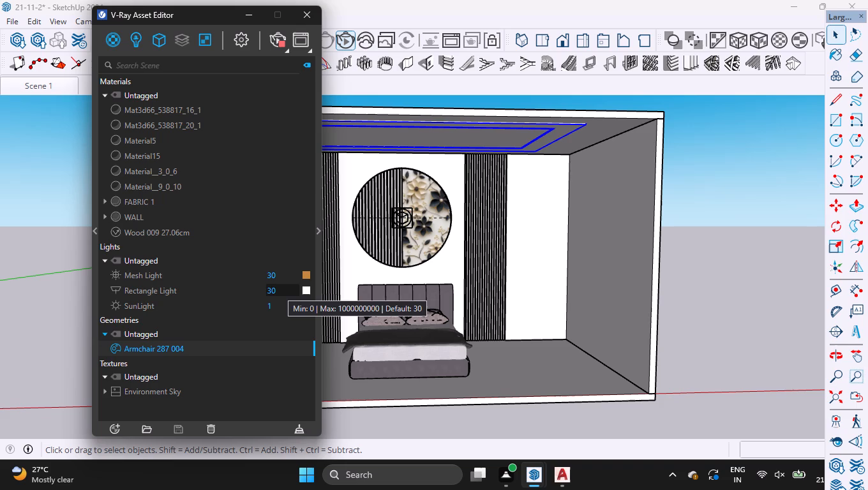
{"action": "left_click_drag", "start_coordinate": [281, 291], "coordinate": [242, 293]}
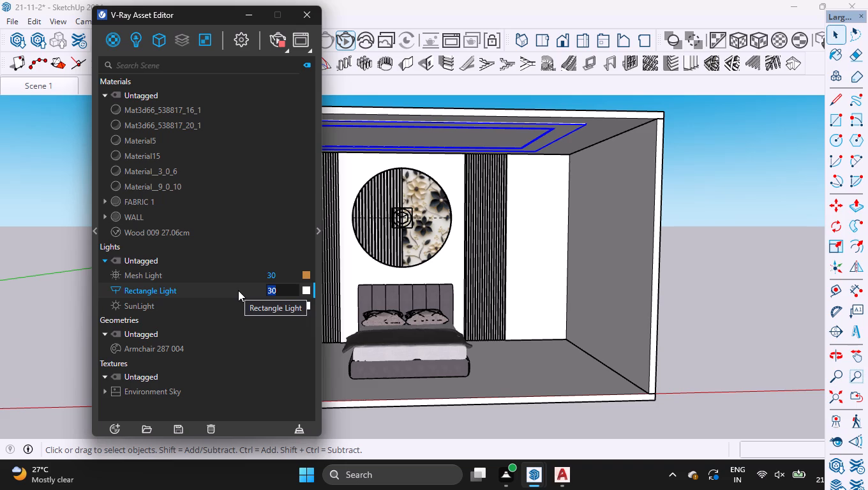
{"action": "double_click", "coordinate": [213, 290]}
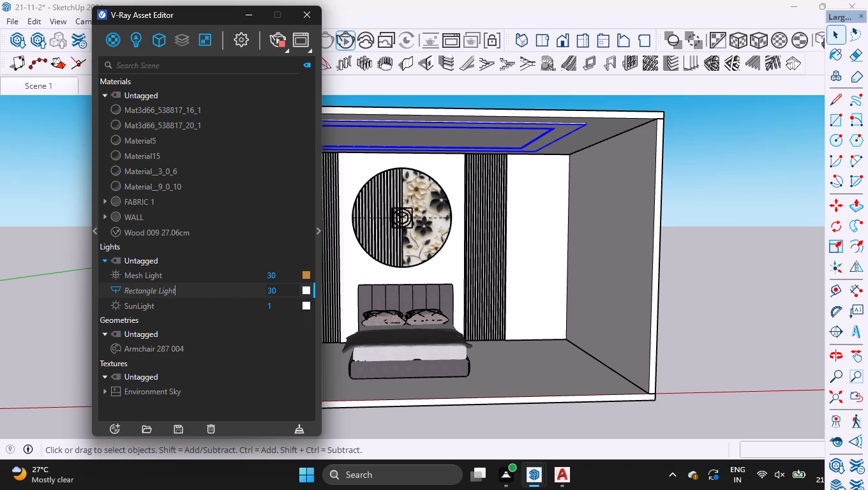
{"action": "key", "text": "ctrl+a"}
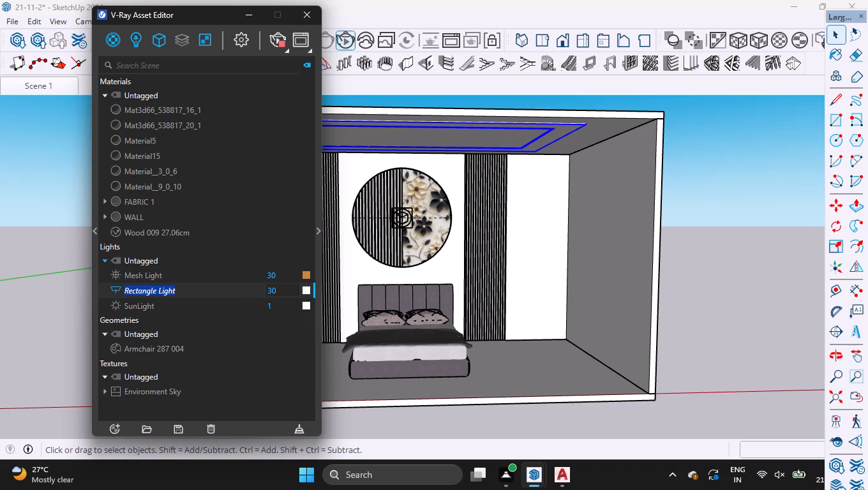
{"action": "key", "text": "s"}
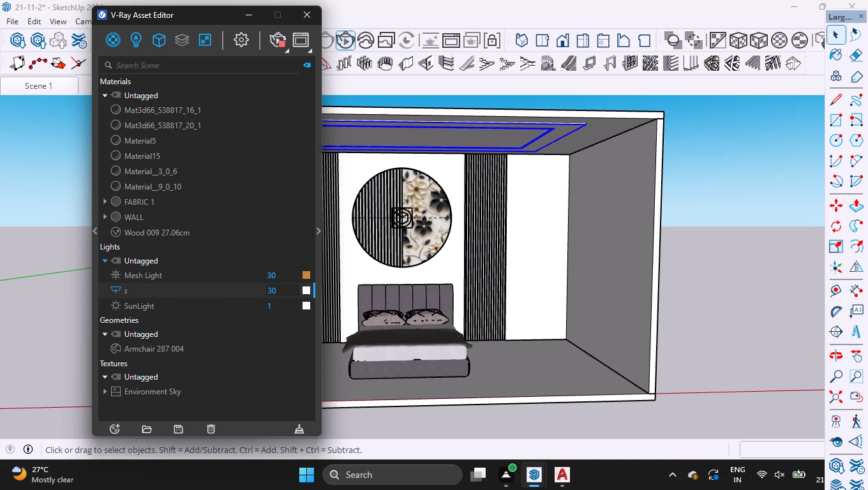
{"action": "type", "text": "he"}
{"action": "key", "text": "l"}
{"action": "key", "text": "v"}
{"action": "key", "text": "e"}
{"action": "key", "text": "s"}
{"action": "key", "text": "Return"}
{"action": "left_click", "coordinate": [308, 21]}
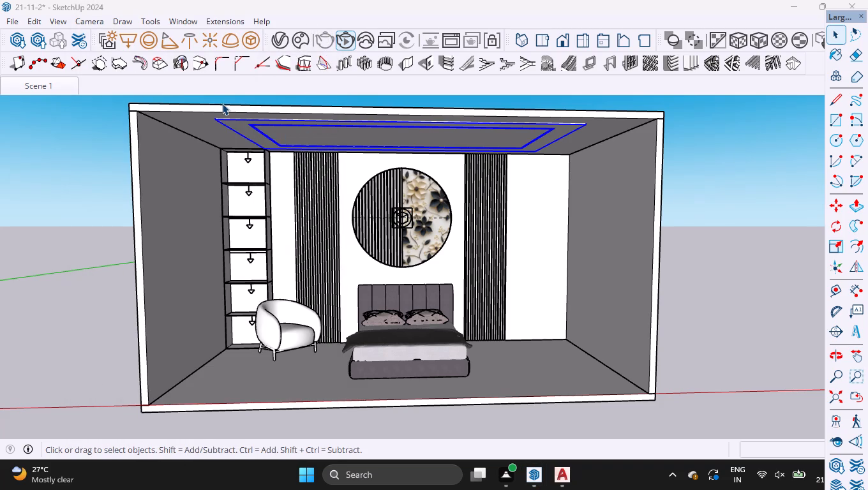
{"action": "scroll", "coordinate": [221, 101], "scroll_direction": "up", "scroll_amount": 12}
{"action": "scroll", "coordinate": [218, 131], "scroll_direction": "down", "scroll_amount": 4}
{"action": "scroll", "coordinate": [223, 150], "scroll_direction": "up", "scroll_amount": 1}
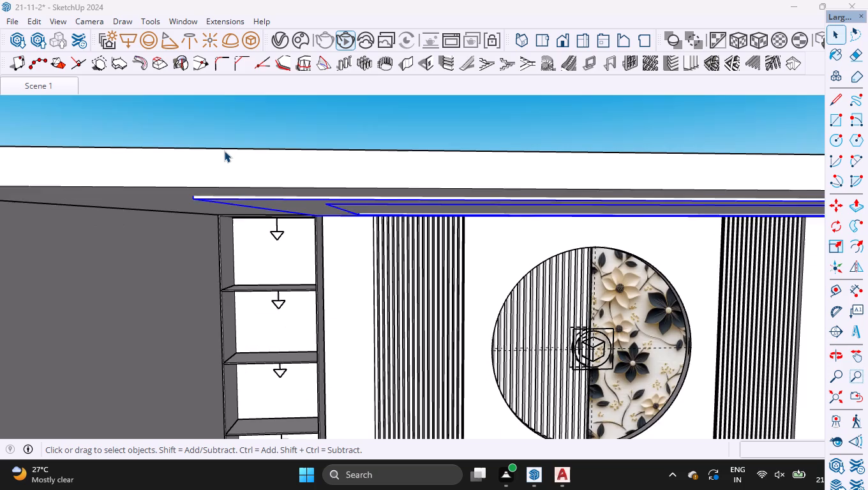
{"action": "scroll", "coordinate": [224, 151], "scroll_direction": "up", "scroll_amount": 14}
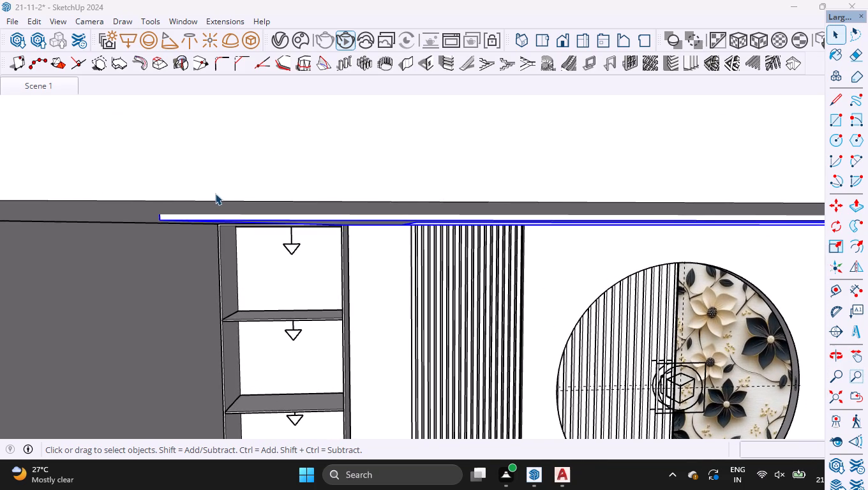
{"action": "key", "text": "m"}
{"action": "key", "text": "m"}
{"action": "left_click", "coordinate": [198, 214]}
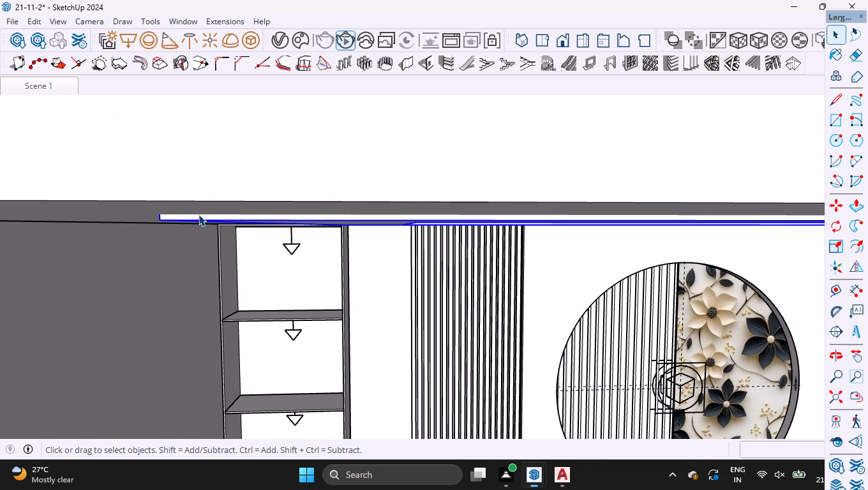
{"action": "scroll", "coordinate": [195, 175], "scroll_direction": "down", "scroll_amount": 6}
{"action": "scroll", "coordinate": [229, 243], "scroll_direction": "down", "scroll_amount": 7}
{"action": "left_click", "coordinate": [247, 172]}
Select the ceiling frame group and move it straight down by about 2".
{"action": "middle_click_drag", "start_coordinate": [299, 247], "coordinate": [310, 205]}
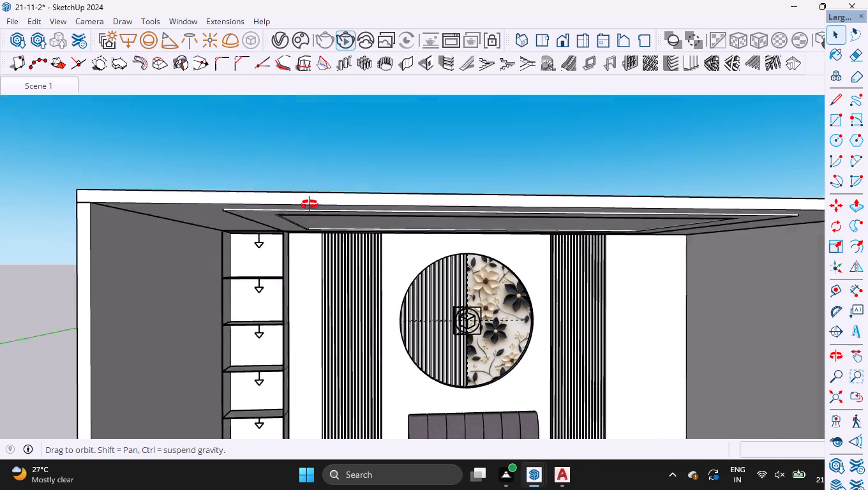
{"action": "middle_click_drag", "start_coordinate": [310, 205], "coordinate": [308, 176]}
{"action": "left_click", "coordinate": [266, 144]}
{"action": "scroll", "coordinate": [255, 278], "scroll_direction": "down", "scroll_amount": 4}
{"action": "scroll", "coordinate": [261, 144], "scroll_direction": "up", "scroll_amount": 2}
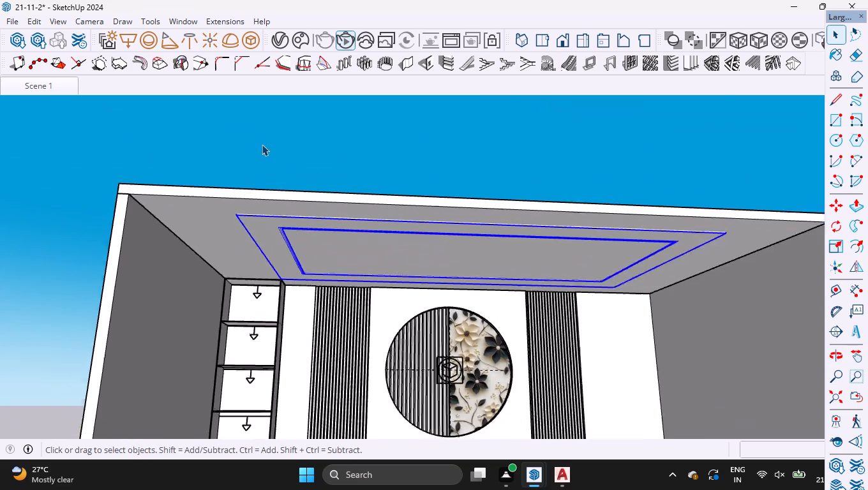
{"action": "scroll", "coordinate": [262, 144], "scroll_direction": "up", "scroll_amount": 9}
{"action": "middle_click_drag", "start_coordinate": [233, 190], "coordinate": [231, 257]}
{"action": "scroll", "coordinate": [222, 196], "scroll_direction": "up", "scroll_amount": 4}
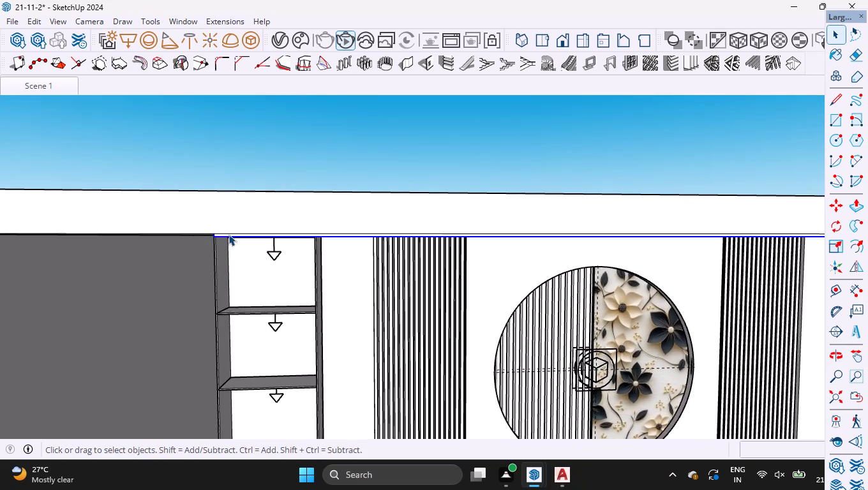
{"action": "scroll", "coordinate": [228, 234], "scroll_direction": "up", "scroll_amount": 1}
{"action": "middle_click_drag", "start_coordinate": [228, 234], "coordinate": [234, 214]}
{"action": "key", "text": "m"}
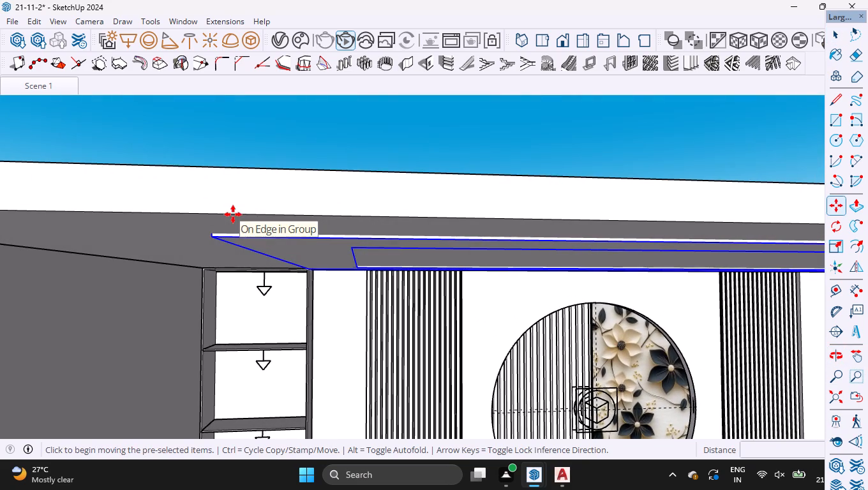
{"action": "left_click", "coordinate": [212, 223]}
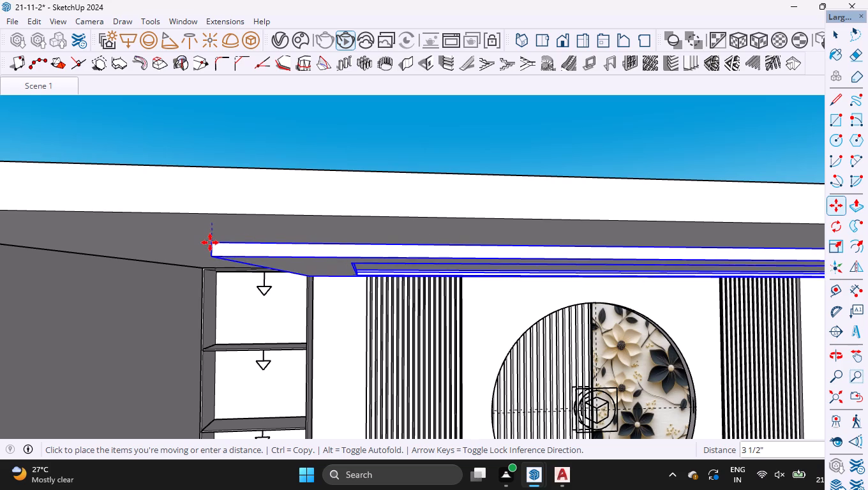
{"action": "left_click", "coordinate": [209, 235]}
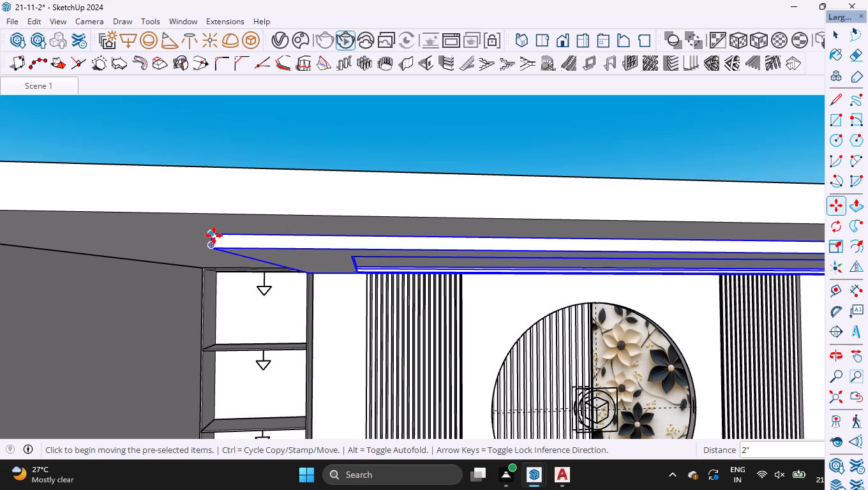
Move the ceiling frame group down along the vertical axis by another 6".
{"action": "left_click", "coordinate": [214, 235]}
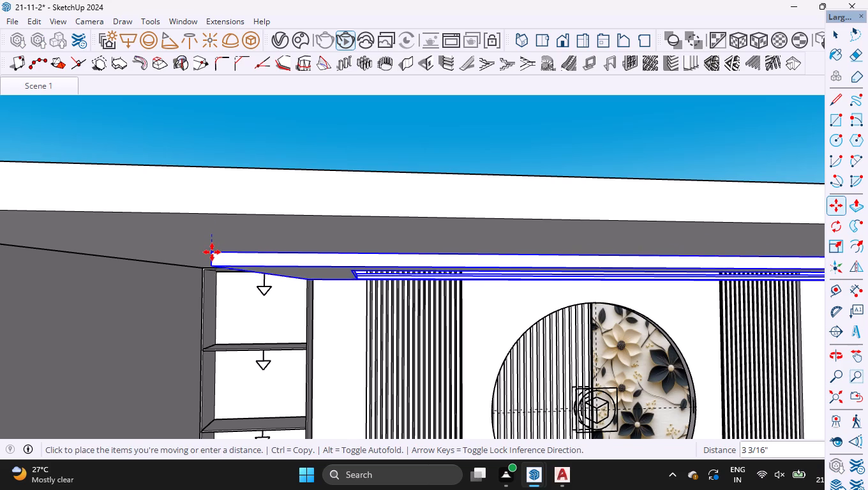
{"action": "key", "text": "Up"}
{"action": "key", "text": "6"}
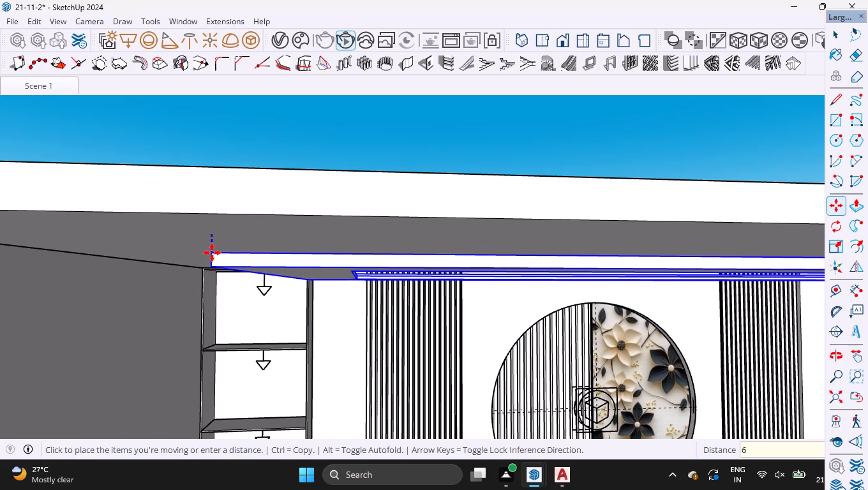
{"action": "key", "text": "shift+quotedbl"}
{"action": "key", "text": "Return"}
{"action": "key", "text": "space"}
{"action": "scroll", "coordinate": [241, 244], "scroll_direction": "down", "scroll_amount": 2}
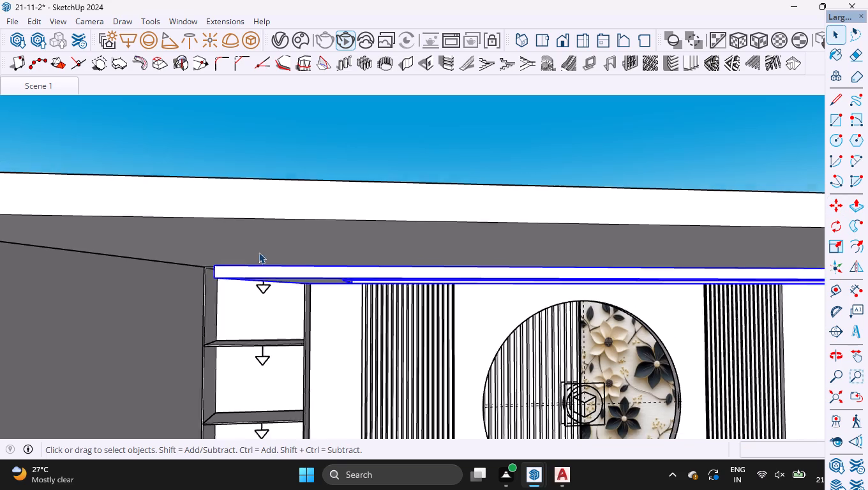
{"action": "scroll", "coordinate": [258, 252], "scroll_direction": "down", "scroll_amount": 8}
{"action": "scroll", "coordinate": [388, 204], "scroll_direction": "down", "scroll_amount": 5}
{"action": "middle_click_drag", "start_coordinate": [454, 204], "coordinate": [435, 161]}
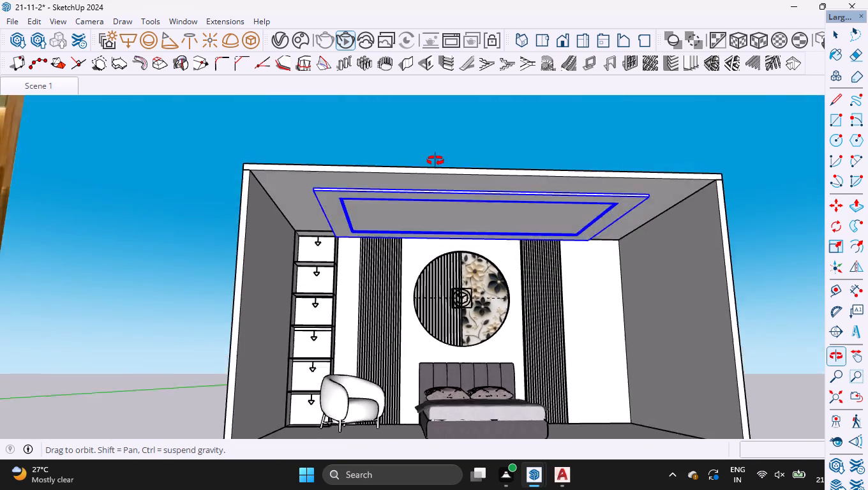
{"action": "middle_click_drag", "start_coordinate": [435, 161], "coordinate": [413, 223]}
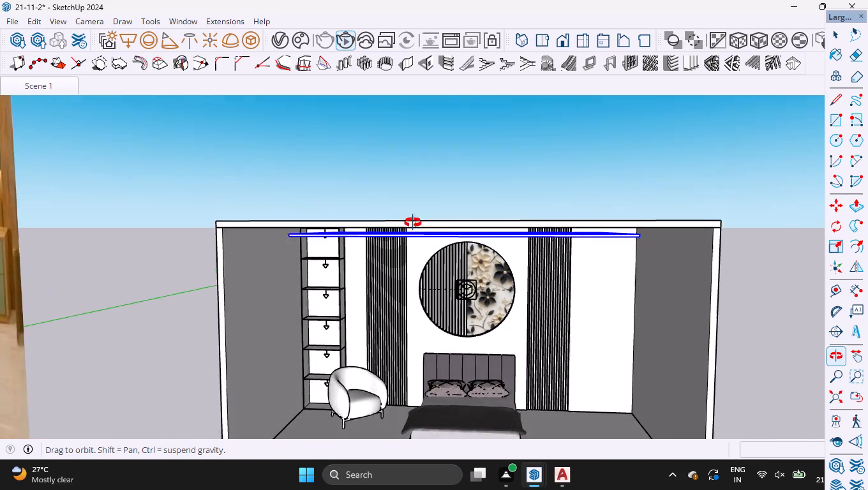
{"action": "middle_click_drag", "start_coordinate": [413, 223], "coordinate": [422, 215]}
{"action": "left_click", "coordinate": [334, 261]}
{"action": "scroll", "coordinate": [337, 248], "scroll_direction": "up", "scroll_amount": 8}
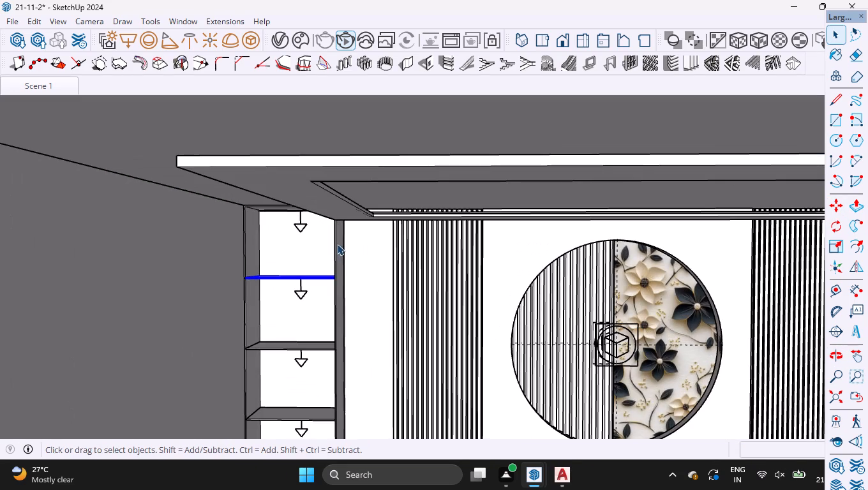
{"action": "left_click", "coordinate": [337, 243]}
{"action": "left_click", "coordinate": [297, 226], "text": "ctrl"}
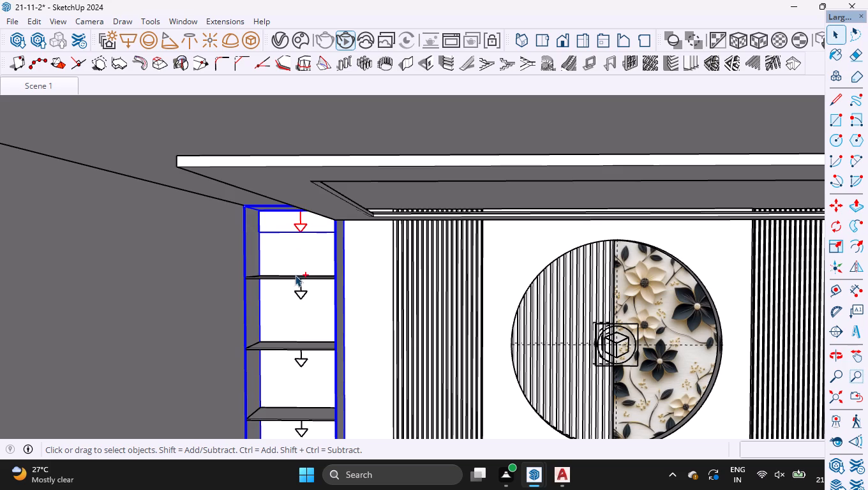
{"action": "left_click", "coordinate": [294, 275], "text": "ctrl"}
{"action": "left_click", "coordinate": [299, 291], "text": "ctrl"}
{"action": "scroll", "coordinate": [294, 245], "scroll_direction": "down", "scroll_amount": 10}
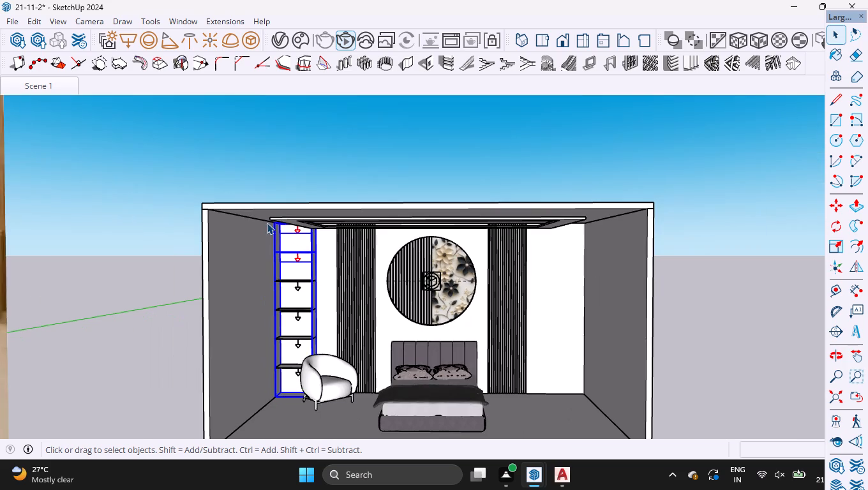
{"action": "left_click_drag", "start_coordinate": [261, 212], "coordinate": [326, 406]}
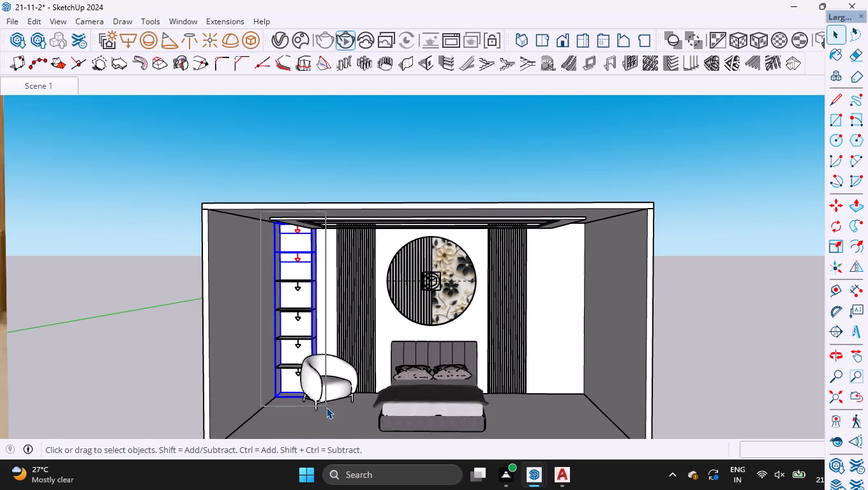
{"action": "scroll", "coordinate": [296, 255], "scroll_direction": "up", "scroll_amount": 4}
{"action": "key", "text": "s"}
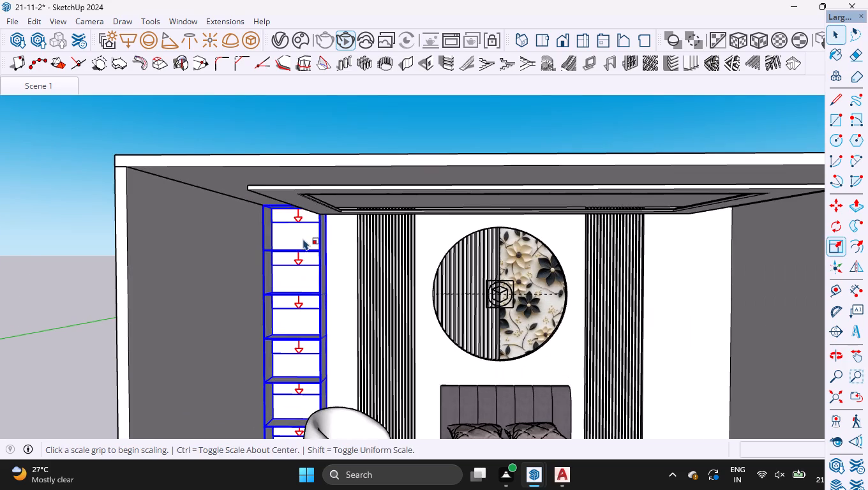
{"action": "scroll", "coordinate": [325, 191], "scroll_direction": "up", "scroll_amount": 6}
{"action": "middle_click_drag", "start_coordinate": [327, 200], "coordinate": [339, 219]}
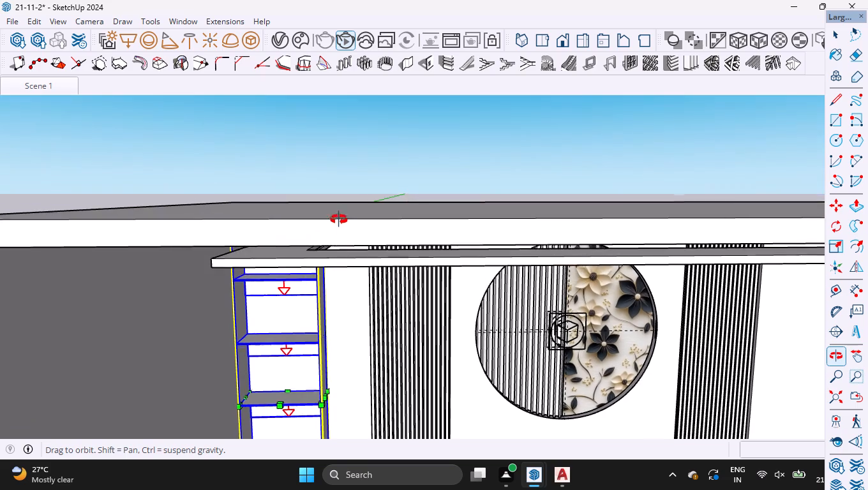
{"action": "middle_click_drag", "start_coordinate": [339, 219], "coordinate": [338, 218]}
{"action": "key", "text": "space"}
Hide the lowered ceiling frame group to clear access to the top of the shelving unit.
{"action": "left_click", "coordinate": [339, 239]}
{"action": "right_click_drag", "start_coordinate": [348, 237], "coordinate": [354, 244]}
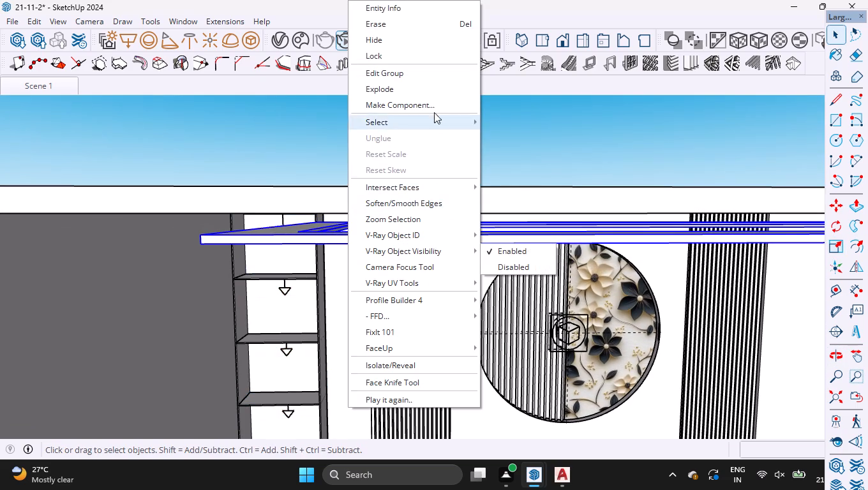
{"action": "left_click", "coordinate": [423, 41]}
Select the whole shelving unit with its lights and scale it down uniformly from its upper corner to about 0.87.
{"action": "scroll", "coordinate": [346, 242], "scroll_direction": "down", "scroll_amount": 9}
{"action": "middle_click_drag", "start_coordinate": [424, 255], "coordinate": [429, 238]}
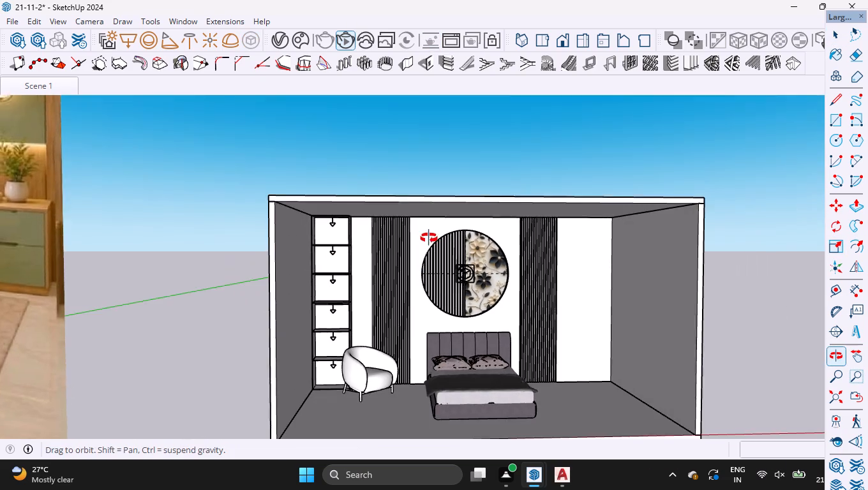
{"action": "middle_click_drag", "start_coordinate": [429, 238], "coordinate": [428, 231]}
{"action": "scroll", "coordinate": [389, 269], "scroll_direction": "down", "scroll_amount": 1}
{"action": "scroll", "coordinate": [369, 290], "scroll_direction": "up", "scroll_amount": 1}
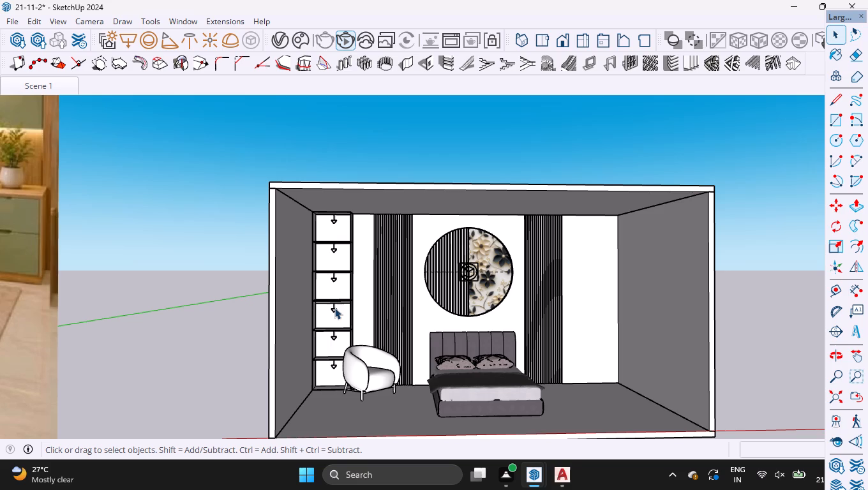
{"action": "left_click_drag", "start_coordinate": [302, 205], "coordinate": [306, 214]}
{"action": "left_click_drag", "start_coordinate": [306, 214], "coordinate": [371, 417]}
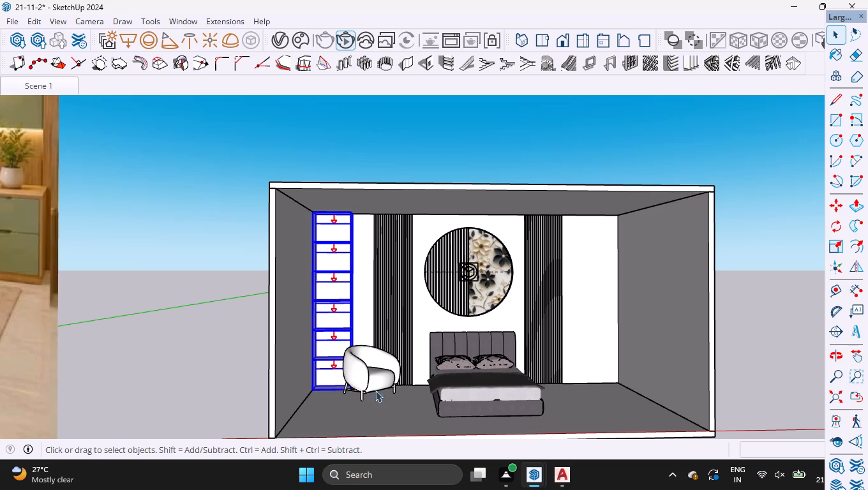
{"action": "key", "text": "s"}
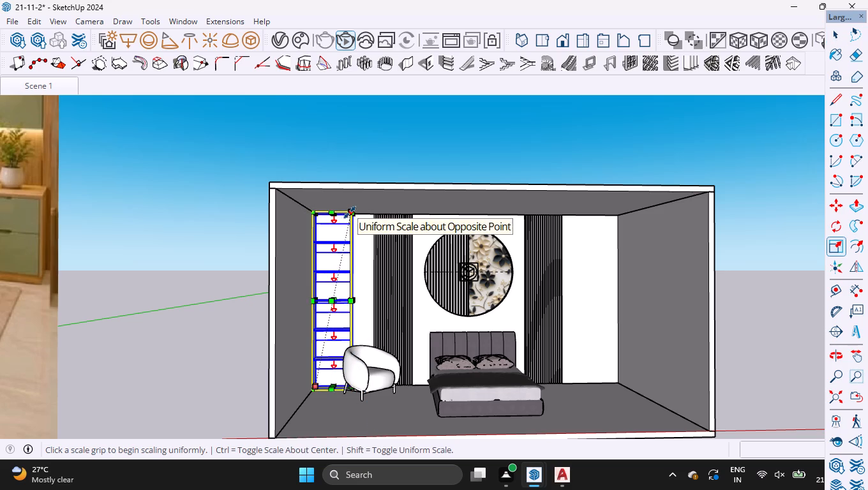
{"action": "left_click", "coordinate": [350, 212]}
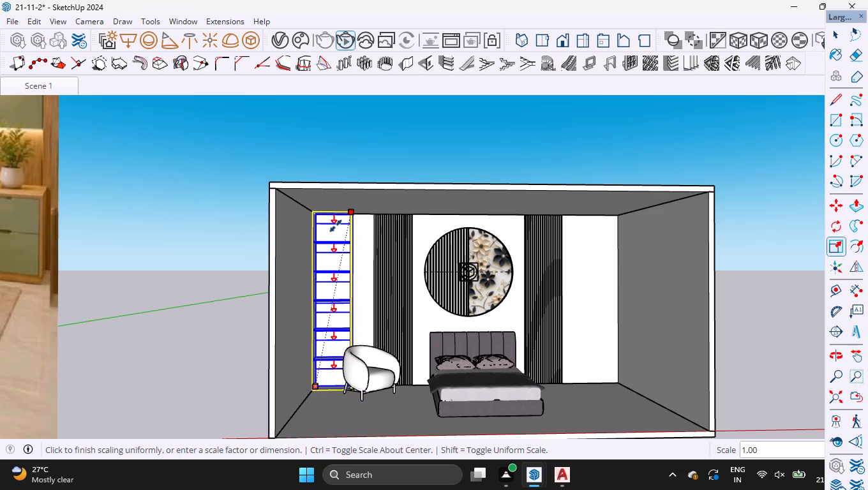
{"action": "left_click", "coordinate": [336, 233]}
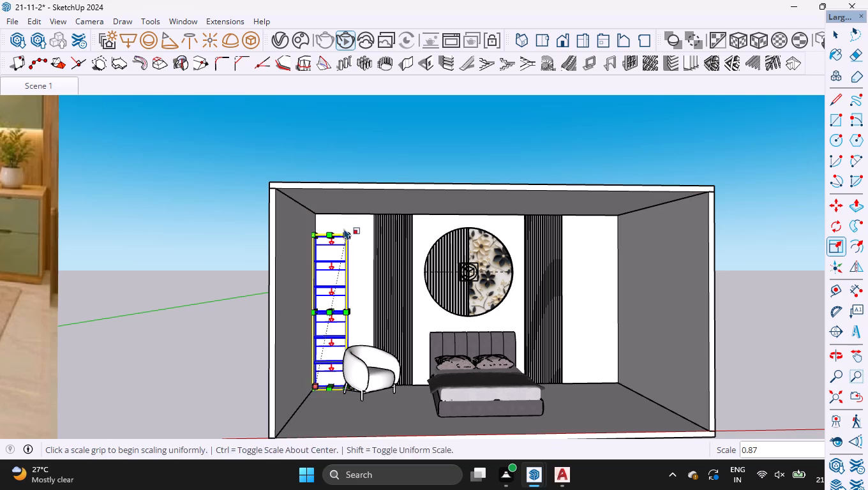
{"action": "key", "text": "space"}
Unhide the lowered ceiling frame group.
{"action": "left_click", "coordinate": [39, 28]}
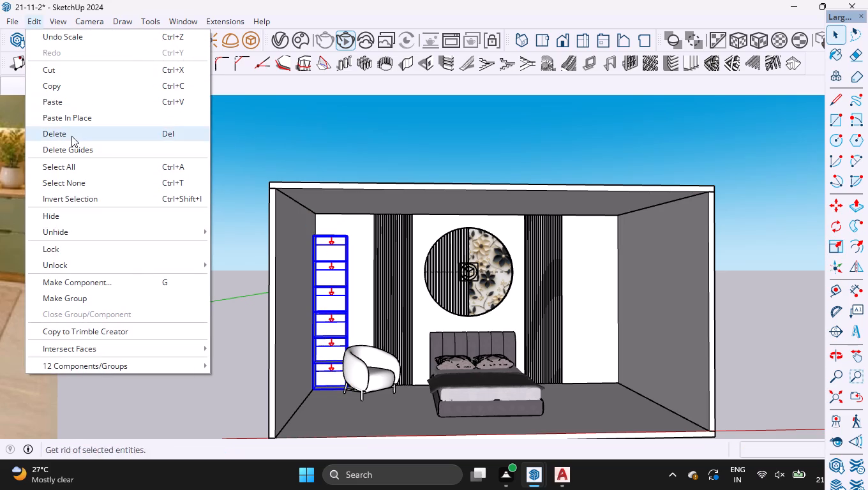
{"action": "left_click", "coordinate": [86, 233]}
{"action": "left_click", "coordinate": [250, 267]}
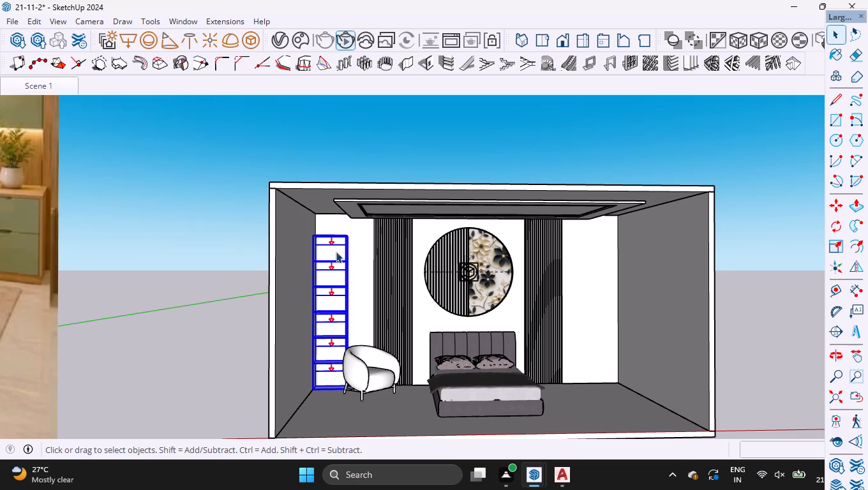
Scale the shelving unit with its lights up uniformly by about 1.13 so its top meets the ceiling frame, and deselect it.
{"action": "scroll", "coordinate": [348, 230], "scroll_direction": "up", "scroll_amount": 9}
{"action": "key", "text": "s"}
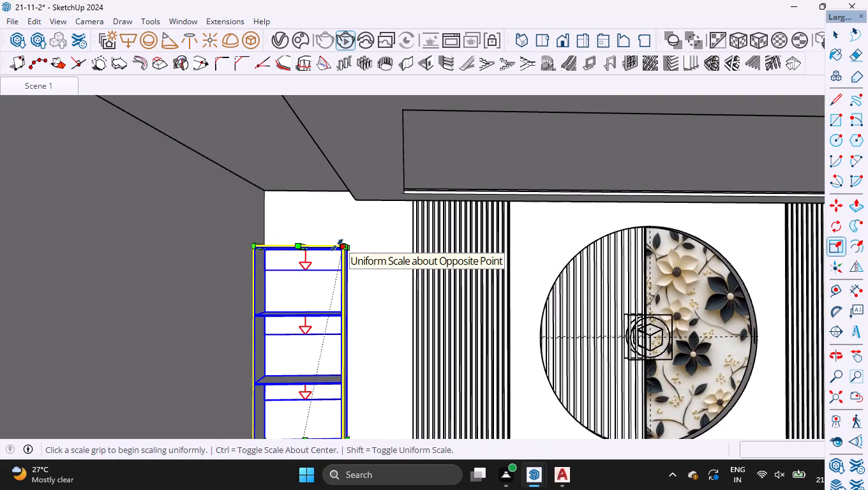
{"action": "left_click", "coordinate": [339, 246]}
{"action": "left_click", "coordinate": [336, 188]}
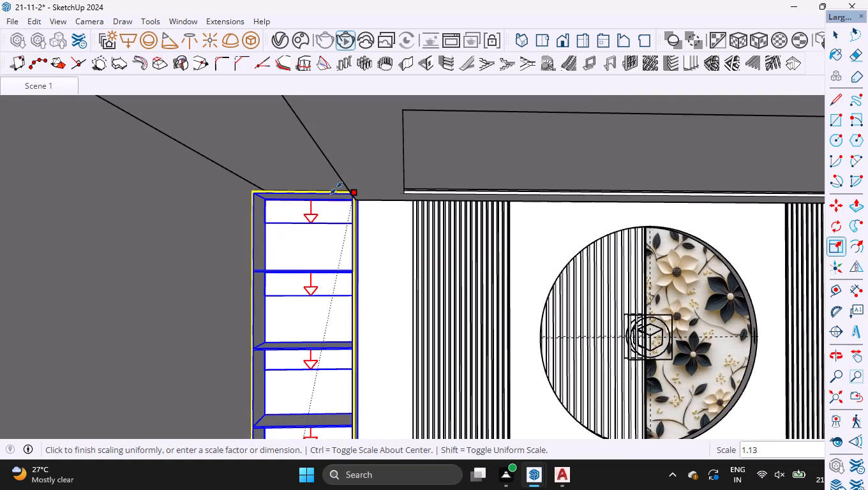
{"action": "key", "text": "space"}
{"action": "scroll", "coordinate": [325, 191], "scroll_direction": "down", "scroll_amount": 10}
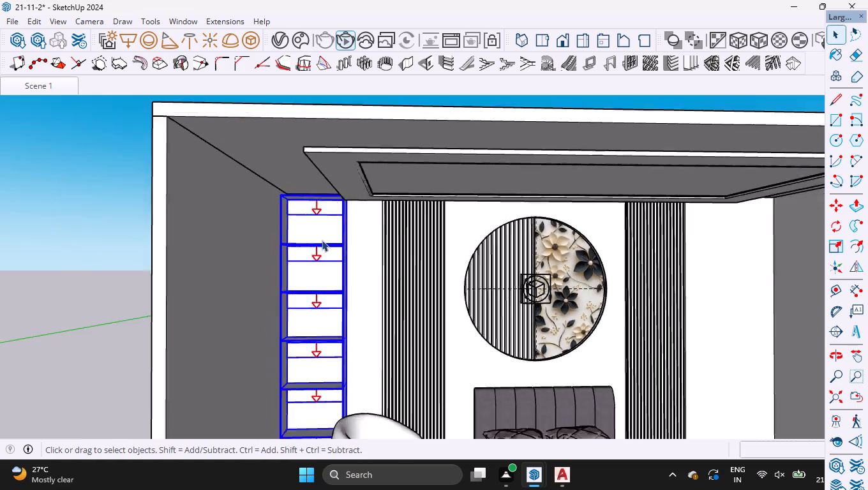
{"action": "scroll", "coordinate": [322, 240], "scroll_direction": "down", "scroll_amount": 5}
{"action": "left_click", "coordinate": [180, 253]}
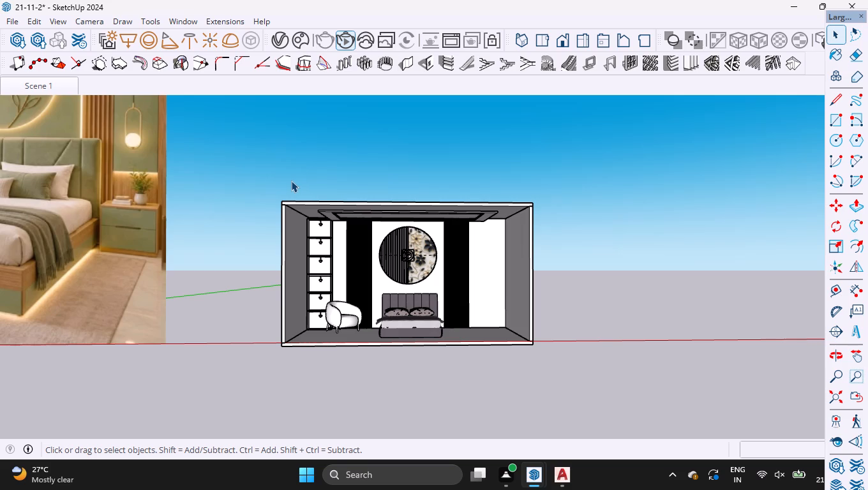
{"action": "left_click", "coordinate": [576, 275]}
Isolate the lowered ceiling frame group from the rest of the room and open it for editing from above.
{"action": "middle_click_drag", "start_coordinate": [268, 330], "coordinate": [262, 343]}
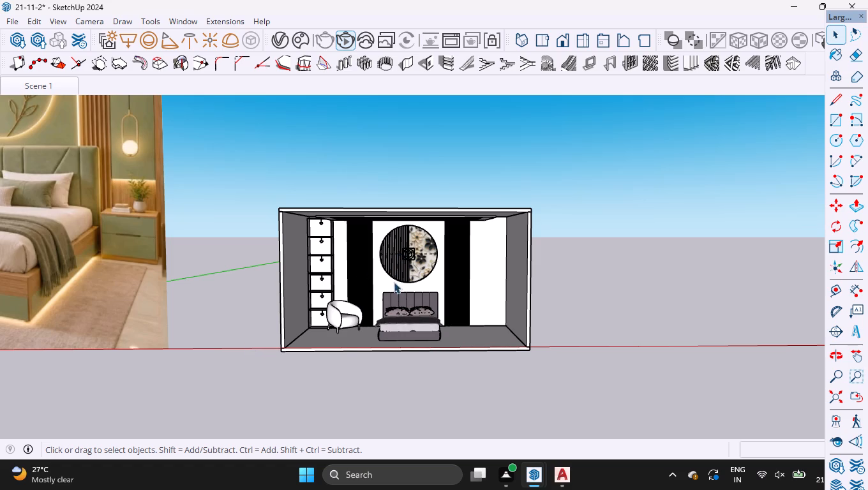
{"action": "scroll", "coordinate": [395, 290], "scroll_direction": "down", "scroll_amount": 1}
{"action": "scroll", "coordinate": [444, 214], "scroll_direction": "up", "scroll_amount": 10}
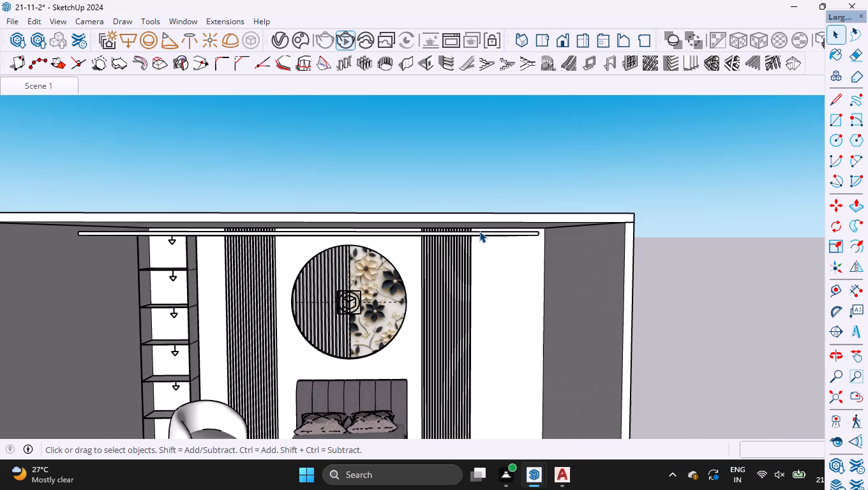
{"action": "left_click", "coordinate": [479, 231]}
{"action": "right_click", "coordinate": [479, 233]}
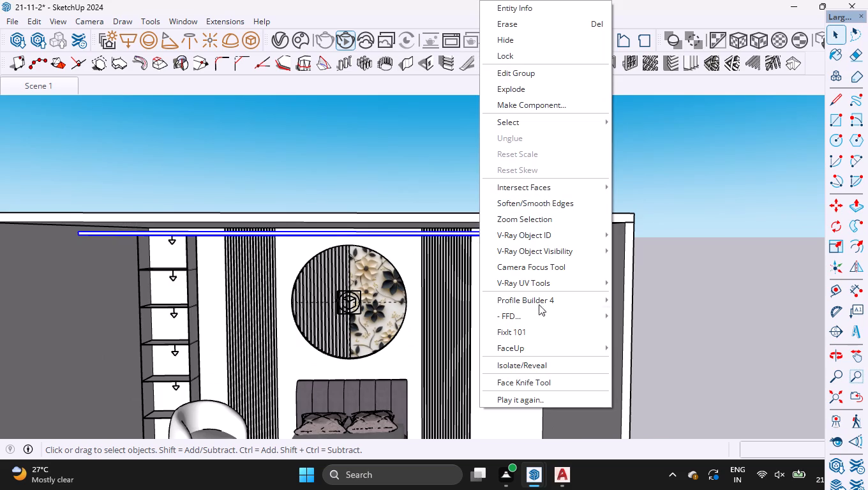
{"action": "left_click", "coordinate": [536, 364]}
{"action": "middle_click_drag", "start_coordinate": [452, 231], "coordinate": [475, 282]}
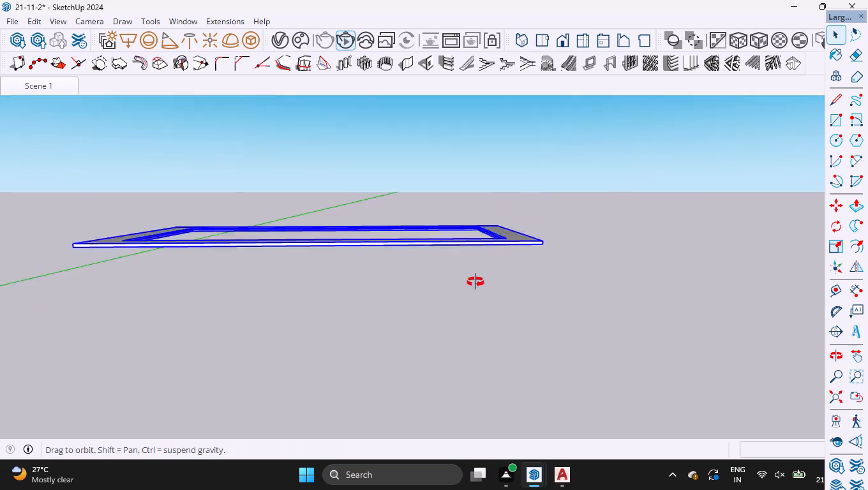
{"action": "middle_click_drag", "start_coordinate": [475, 282], "coordinate": [488, 379]}
{"action": "scroll", "coordinate": [477, 330], "scroll_direction": "down", "scroll_amount": 4}
{"action": "middle_click_drag", "start_coordinate": [475, 350], "coordinate": [435, 381]}
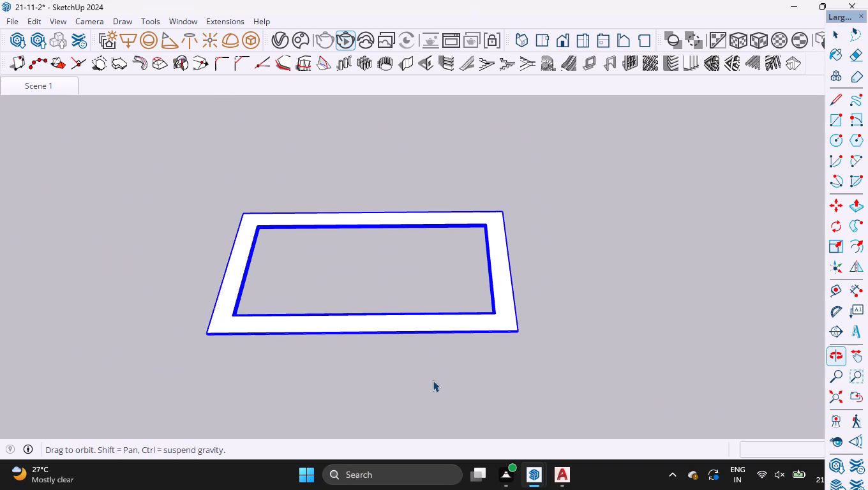
{"action": "scroll", "coordinate": [405, 182], "scroll_direction": "up", "scroll_amount": 3}
{"action": "double_click", "coordinate": [219, 372]}
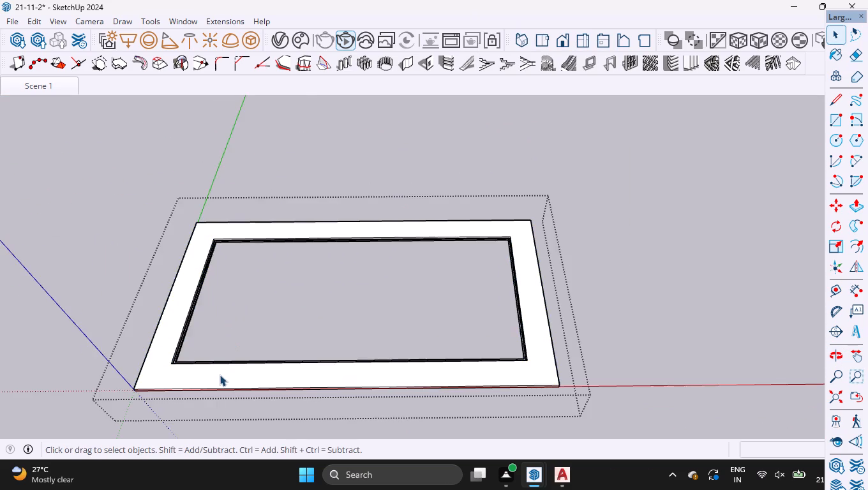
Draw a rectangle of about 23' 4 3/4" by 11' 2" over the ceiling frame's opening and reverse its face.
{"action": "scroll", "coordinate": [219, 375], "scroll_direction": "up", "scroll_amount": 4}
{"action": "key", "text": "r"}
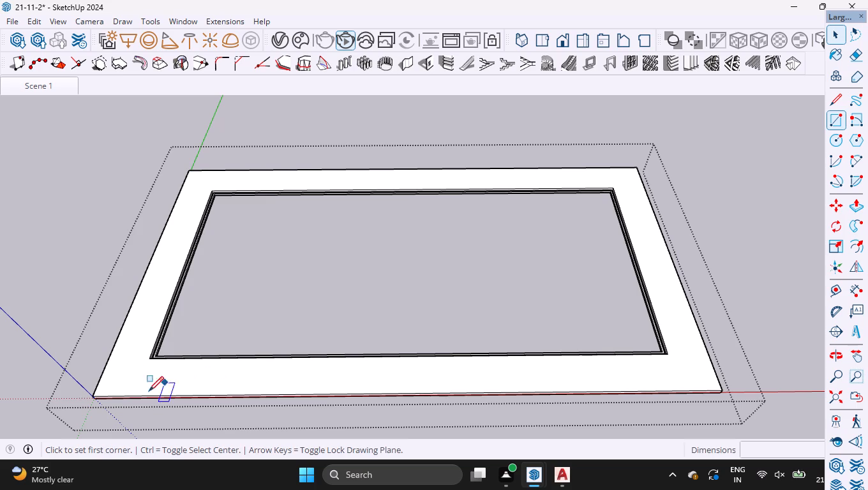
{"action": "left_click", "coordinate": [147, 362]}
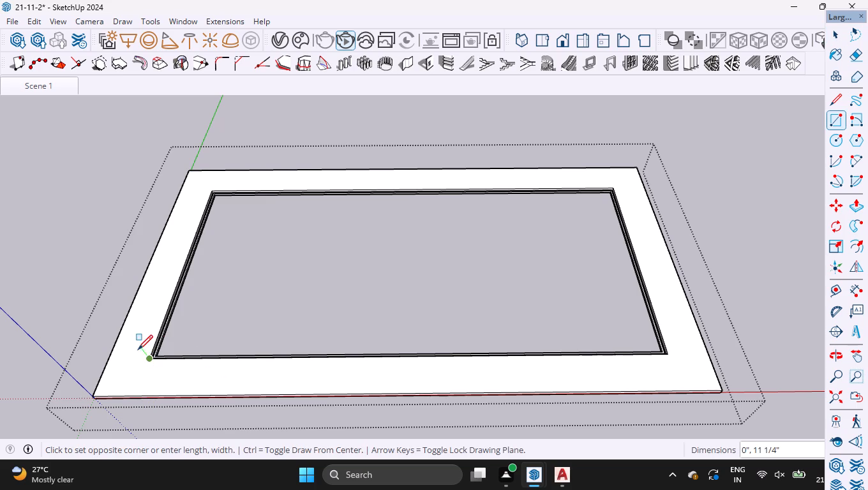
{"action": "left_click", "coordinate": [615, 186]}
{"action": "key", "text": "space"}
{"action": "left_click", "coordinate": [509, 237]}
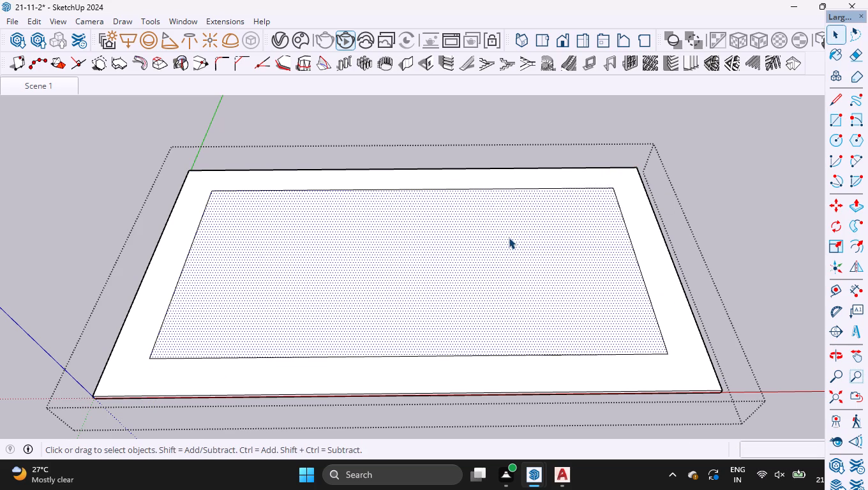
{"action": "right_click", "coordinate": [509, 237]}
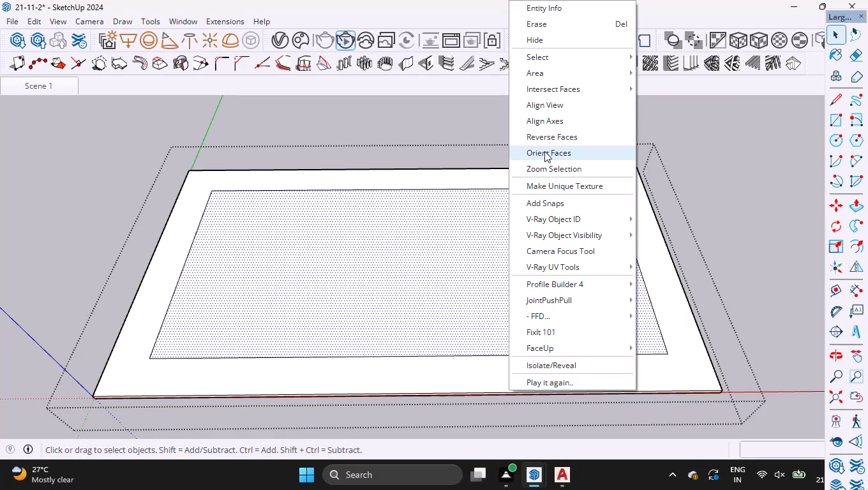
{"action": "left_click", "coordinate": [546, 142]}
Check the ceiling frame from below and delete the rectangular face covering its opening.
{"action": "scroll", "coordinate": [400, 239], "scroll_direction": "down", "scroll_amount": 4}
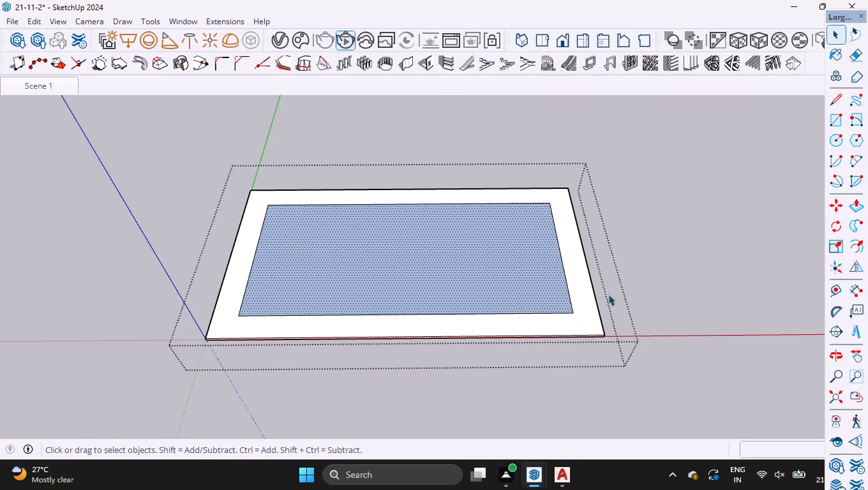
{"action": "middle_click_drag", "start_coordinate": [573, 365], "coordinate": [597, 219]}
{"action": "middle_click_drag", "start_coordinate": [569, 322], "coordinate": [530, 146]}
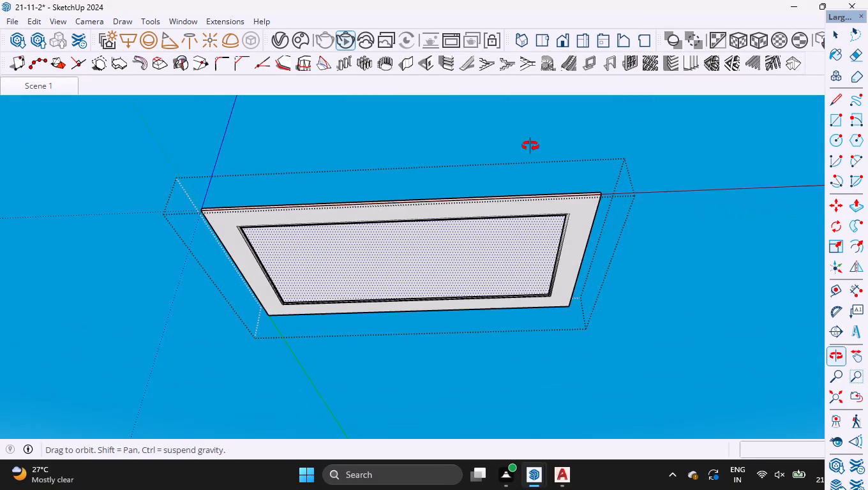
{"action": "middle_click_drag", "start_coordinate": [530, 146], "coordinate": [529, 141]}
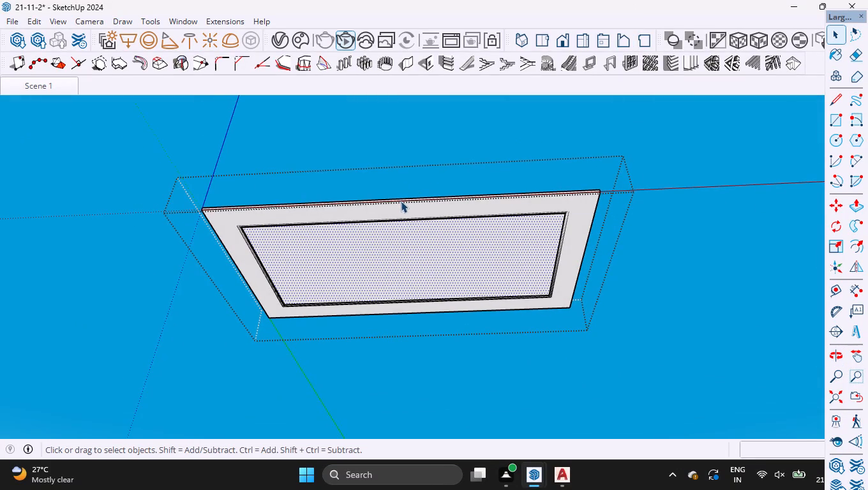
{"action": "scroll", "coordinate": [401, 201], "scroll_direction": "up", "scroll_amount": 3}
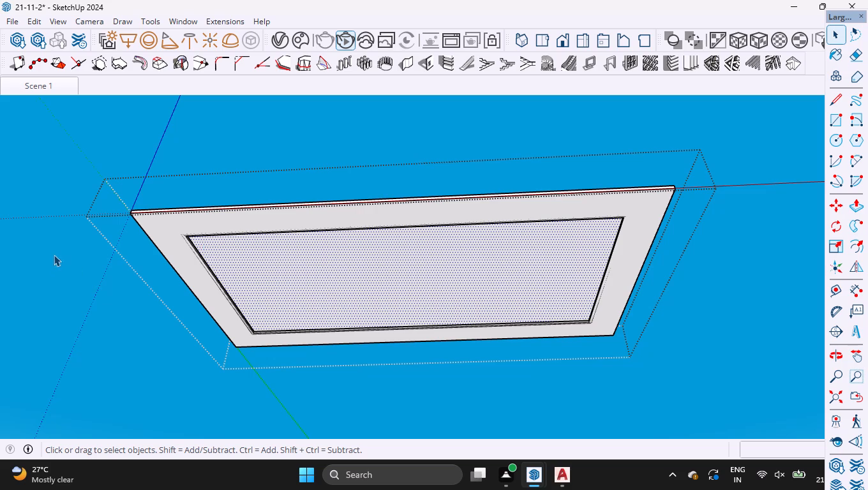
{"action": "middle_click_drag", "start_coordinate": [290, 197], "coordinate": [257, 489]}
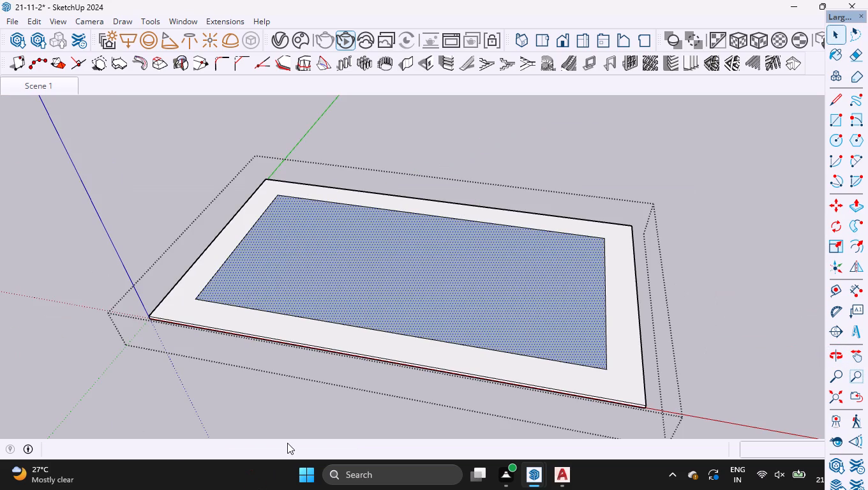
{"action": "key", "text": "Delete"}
Place a V-Ray rectangle light along one long side of the ceiling frame's recessed cove ledge, from one corner to the other.
{"action": "scroll", "coordinate": [273, 275], "scroll_direction": "up", "scroll_amount": 3}
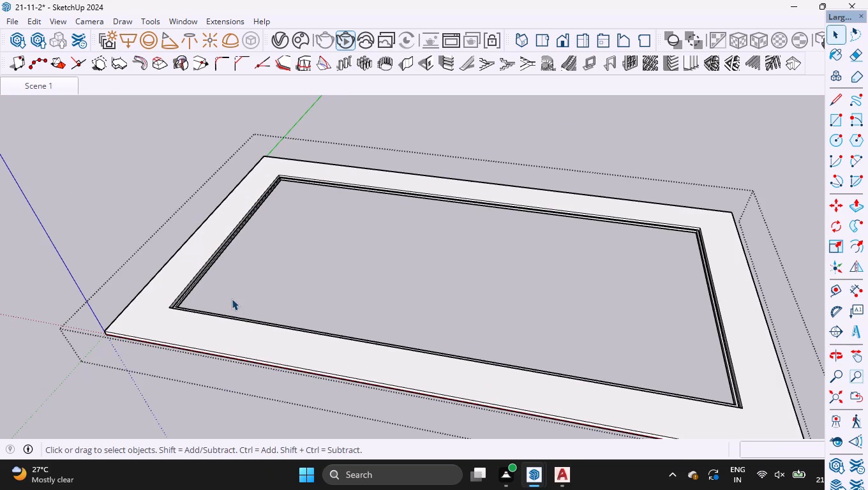
{"action": "middle_click_drag", "start_coordinate": [190, 246], "coordinate": [246, 276]}
{"action": "scroll", "coordinate": [216, 321], "scroll_direction": "down", "scroll_amount": 3}
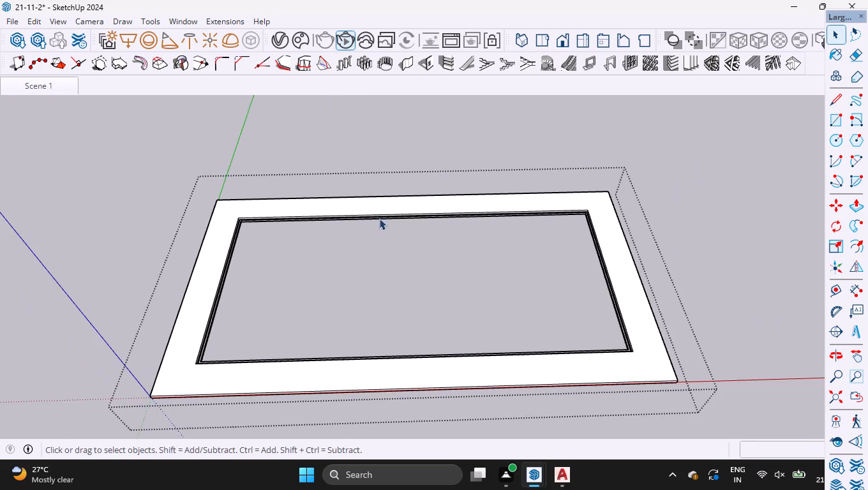
{"action": "scroll", "coordinate": [429, 195], "scroll_direction": "up", "scroll_amount": 4}
{"action": "scroll", "coordinate": [126, 203], "scroll_direction": "up", "scroll_amount": 13}
{"action": "middle_click_drag", "start_coordinate": [154, 260], "coordinate": [147, 355]}
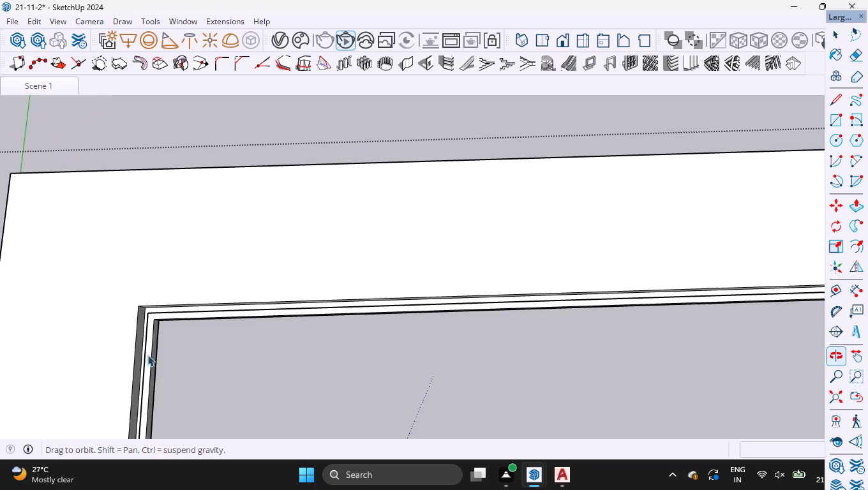
{"action": "middle_click_drag", "start_coordinate": [147, 355], "coordinate": [154, 373]}
{"action": "scroll", "coordinate": [146, 332], "scroll_direction": "up", "scroll_amount": 11}
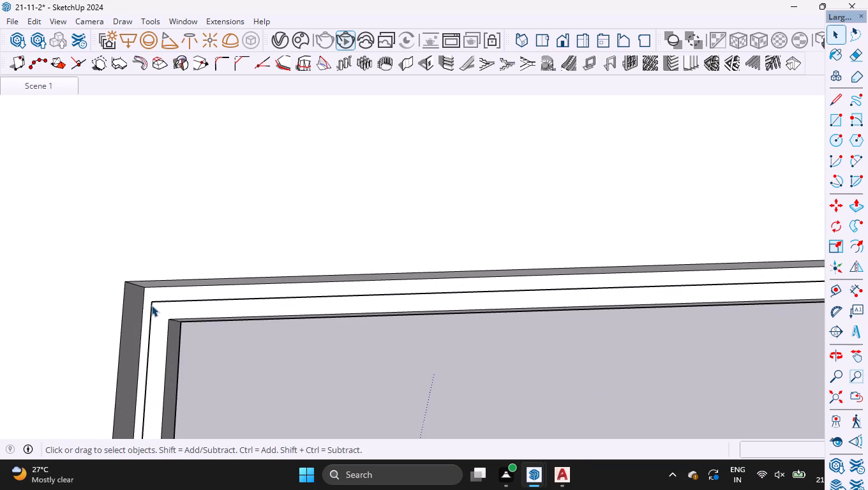
{"action": "left_click", "coordinate": [122, 44]}
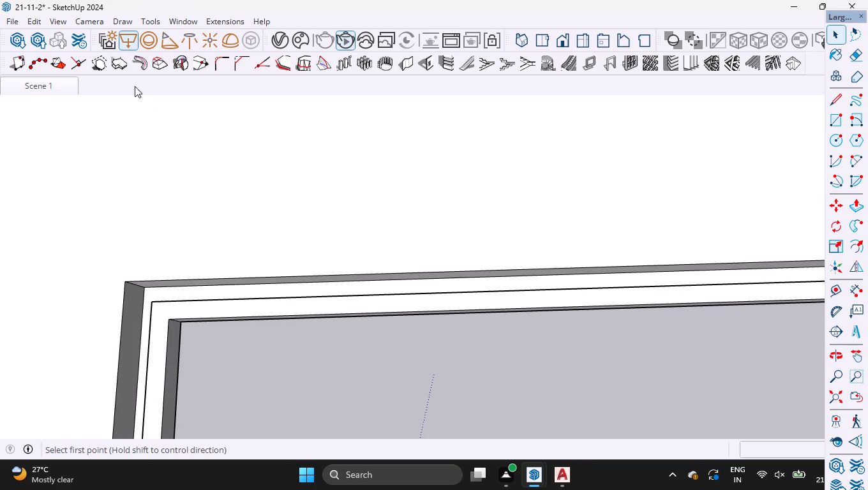
{"action": "scroll", "coordinate": [114, 286], "scroll_direction": "up", "scroll_amount": 9}
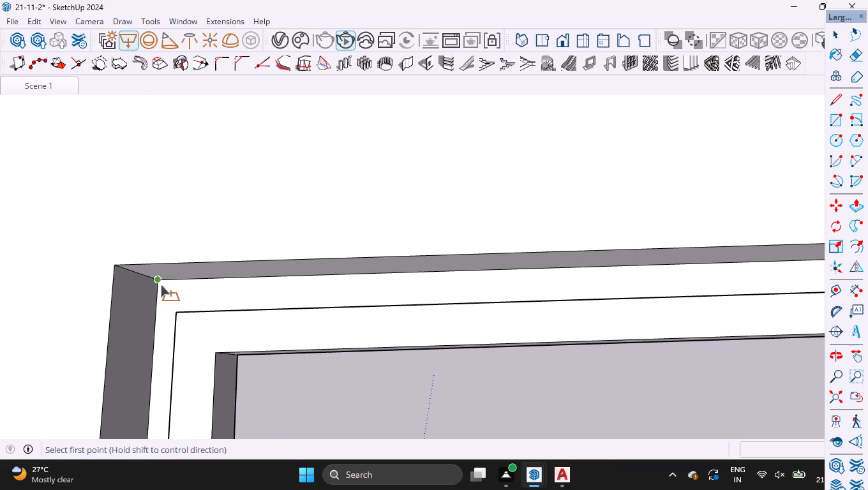
{"action": "left_click", "coordinate": [161, 285]}
{"action": "scroll", "coordinate": [42, 226], "scroll_direction": "down", "scroll_amount": 13}
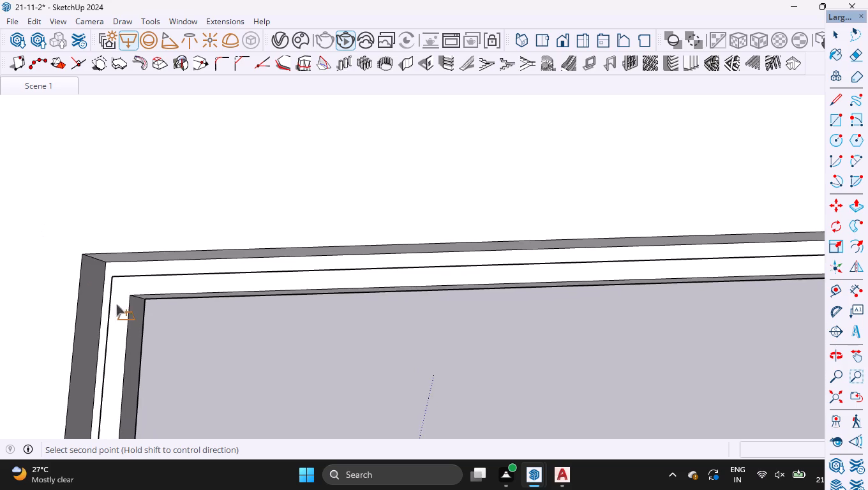
{"action": "scroll", "coordinate": [116, 304], "scroll_direction": "down", "scroll_amount": 4}
{"action": "scroll", "coordinate": [137, 256], "scroll_direction": "down", "scroll_amount": 18}
{"action": "scroll", "coordinate": [140, 250], "scroll_direction": "down", "scroll_amount": 5}
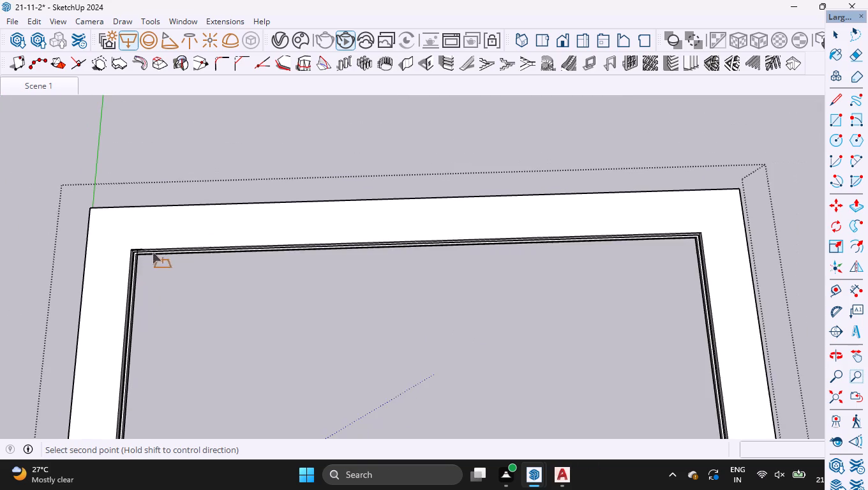
{"action": "scroll", "coordinate": [193, 221], "scroll_direction": "down", "scroll_amount": 6}
{"action": "scroll", "coordinate": [426, 229], "scroll_direction": "up", "scroll_amount": 3}
{"action": "scroll", "coordinate": [507, 227], "scroll_direction": "up", "scroll_amount": 11}
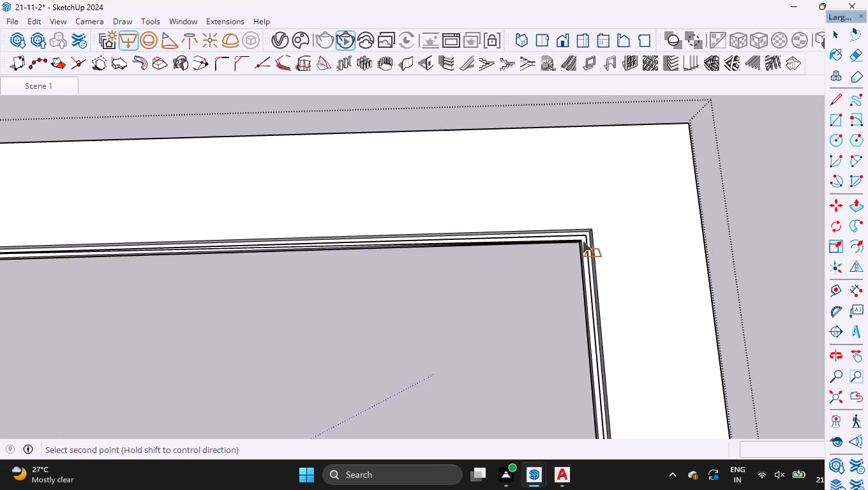
{"action": "scroll", "coordinate": [583, 241], "scroll_direction": "up", "scroll_amount": 7}
{"action": "middle_click_drag", "start_coordinate": [594, 248], "coordinate": [598, 344]}
{"action": "scroll", "coordinate": [596, 266], "scroll_direction": "up", "scroll_amount": 10}
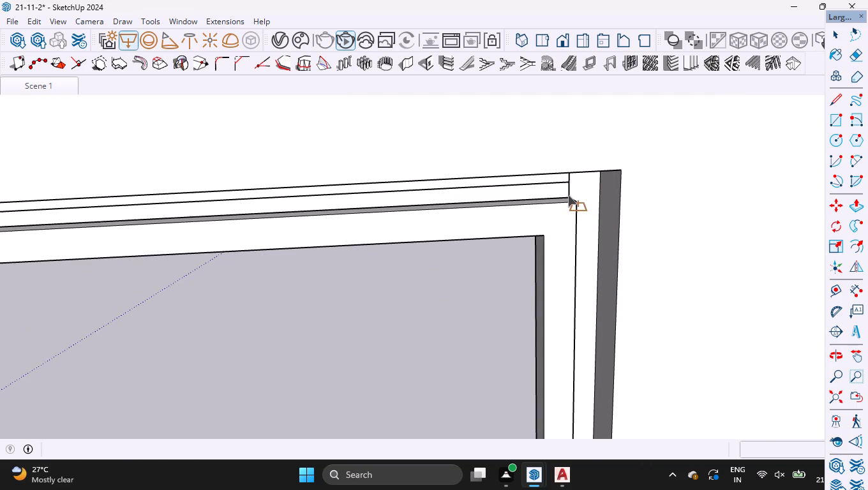
{"action": "left_click", "coordinate": [568, 195]}
{"action": "key", "text": "space"}
Scale the rectangle light along the red axis by about 1.00 so its end reaches the cove's corner.
{"action": "scroll", "coordinate": [573, 124], "scroll_direction": "down", "scroll_amount": 5}
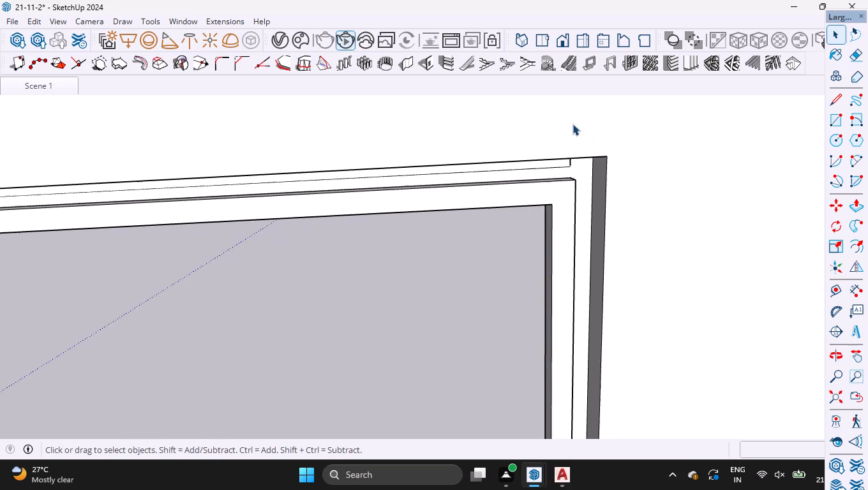
{"action": "scroll", "coordinate": [574, 151], "scroll_direction": "up", "scroll_amount": 8}
{"action": "left_click", "coordinate": [569, 165]}
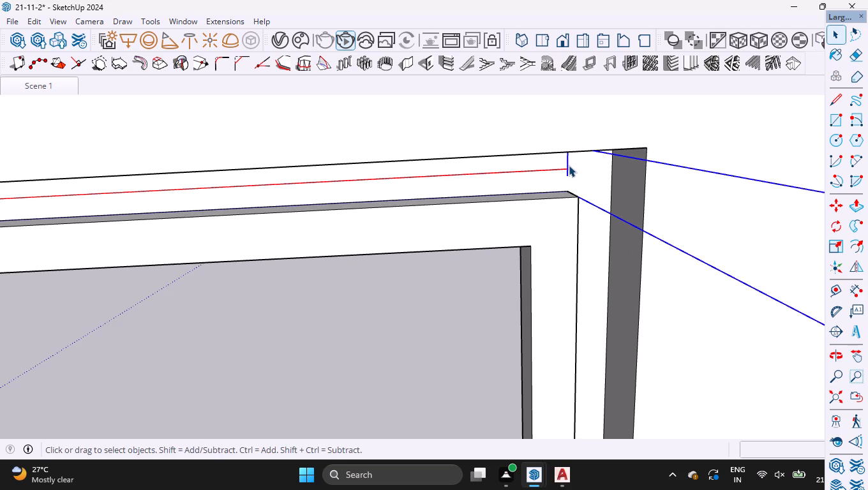
{"action": "key", "text": "s"}
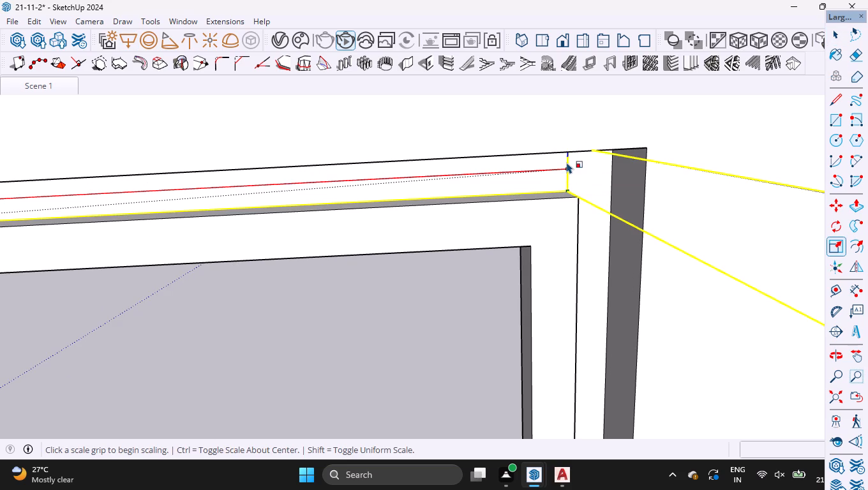
{"action": "scroll", "coordinate": [564, 177], "scroll_direction": "down", "scroll_amount": 12}
{"action": "middle_click_drag", "start_coordinate": [582, 288], "coordinate": [574, 239]}
{"action": "scroll", "coordinate": [551, 211], "scroll_direction": "down", "scroll_amount": 6}
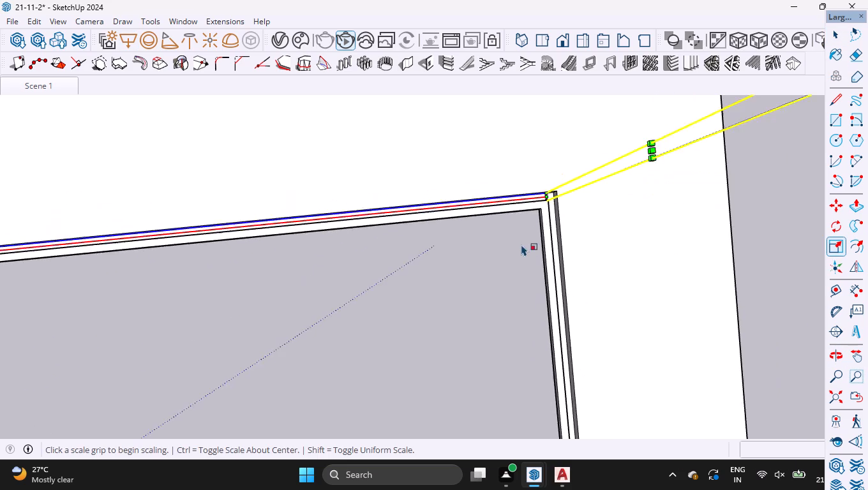
{"action": "scroll", "coordinate": [521, 244], "scroll_direction": "down", "scroll_amount": 4}
{"action": "scroll", "coordinate": [615, 181], "scroll_direction": "up", "scroll_amount": 7}
{"action": "left_click", "coordinate": [608, 190]}
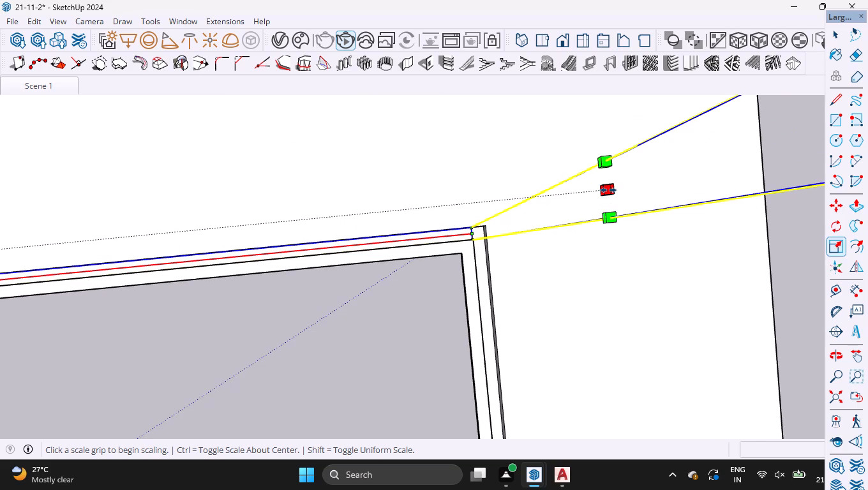
{"action": "left_click", "coordinate": [496, 299]}
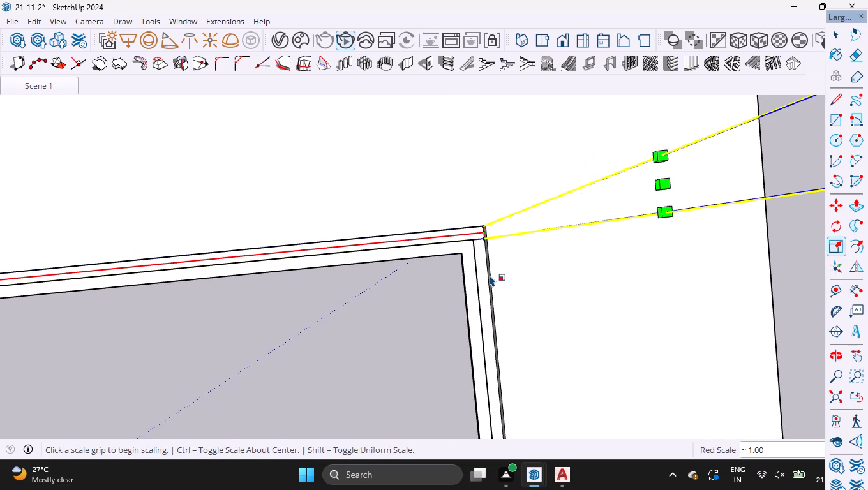
{"action": "key", "text": "space"}
Copy the rectangle light 11' 1" along the green axis to the opposite long side of the cove.
{"action": "scroll", "coordinate": [482, 203], "scroll_direction": "down", "scroll_amount": 18}
{"action": "middle_click_drag", "start_coordinate": [505, 301], "coordinate": [513, 211]}
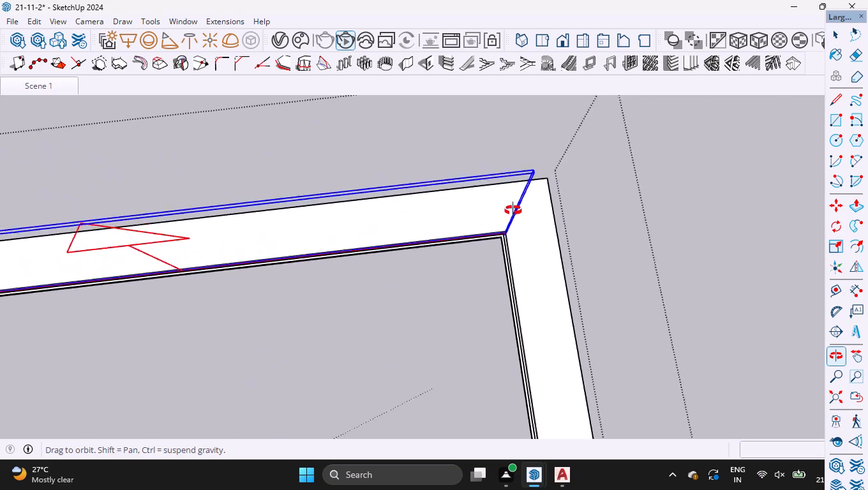
{"action": "middle_click_drag", "start_coordinate": [513, 211], "coordinate": [511, 205]}
{"action": "scroll", "coordinate": [506, 183], "scroll_direction": "down", "scroll_amount": 3}
{"action": "scroll", "coordinate": [511, 232], "scroll_direction": "up", "scroll_amount": 20}
{"action": "scroll", "coordinate": [511, 232], "scroll_direction": "up", "scroll_amount": 6}
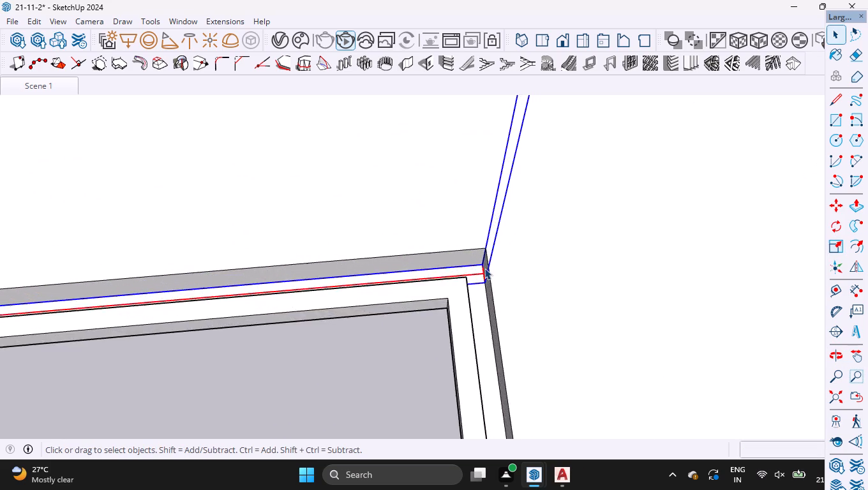
{"action": "scroll", "coordinate": [484, 268], "scroll_direction": "up", "scroll_amount": 9}
{"action": "key", "text": "m"}
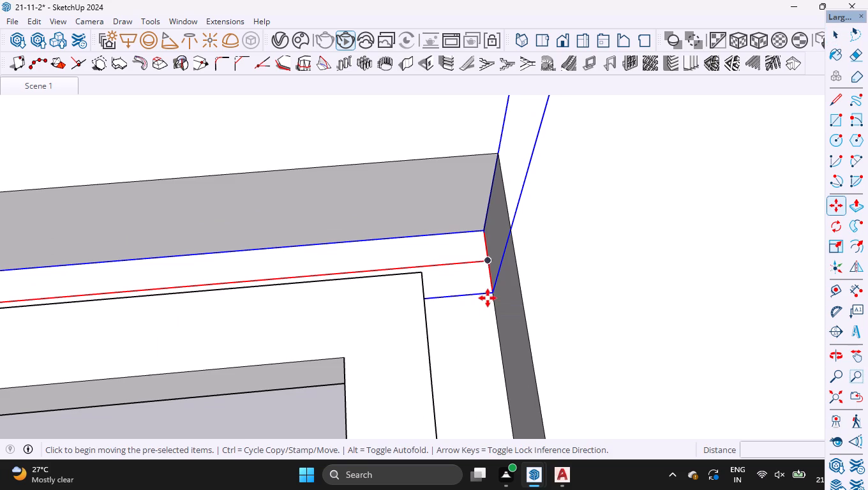
{"action": "left_click", "coordinate": [492, 290]}
{"action": "key", "text": "Left"}
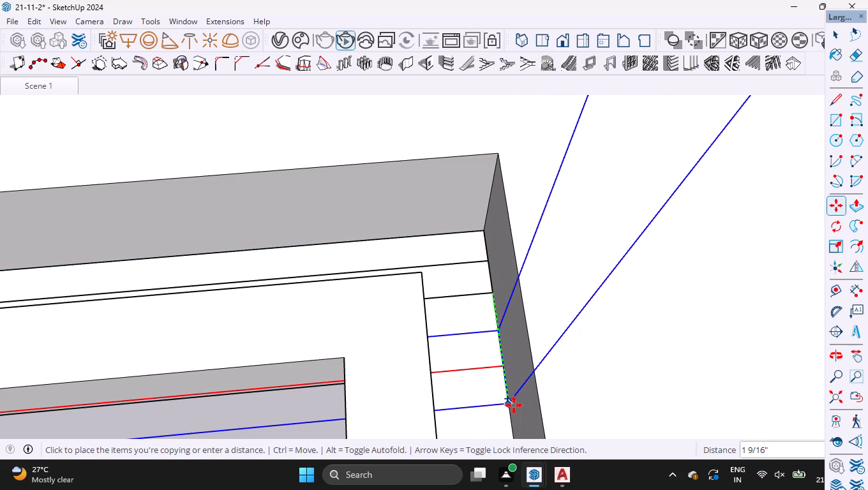
{"action": "scroll", "coordinate": [400, 230], "scroll_direction": "down", "scroll_amount": 16}
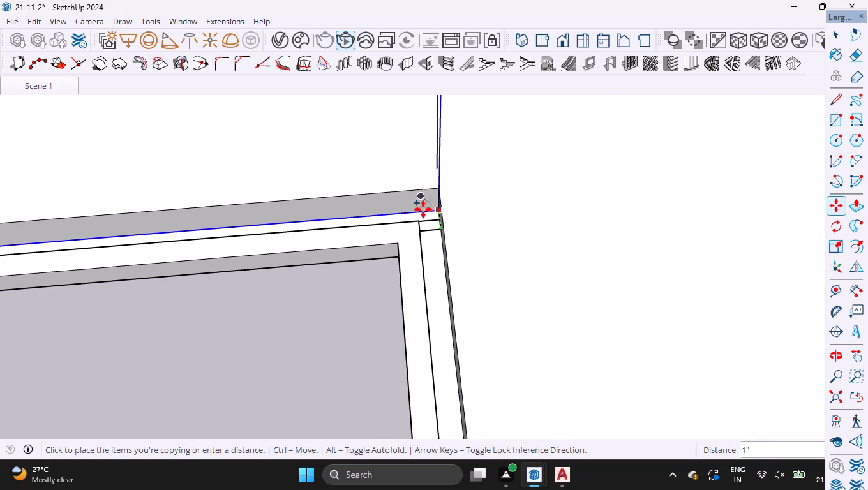
{"action": "scroll", "coordinate": [423, 210], "scroll_direction": "down", "scroll_amount": 18}
{"action": "scroll", "coordinate": [466, 228], "scroll_direction": "down", "scroll_amount": 5}
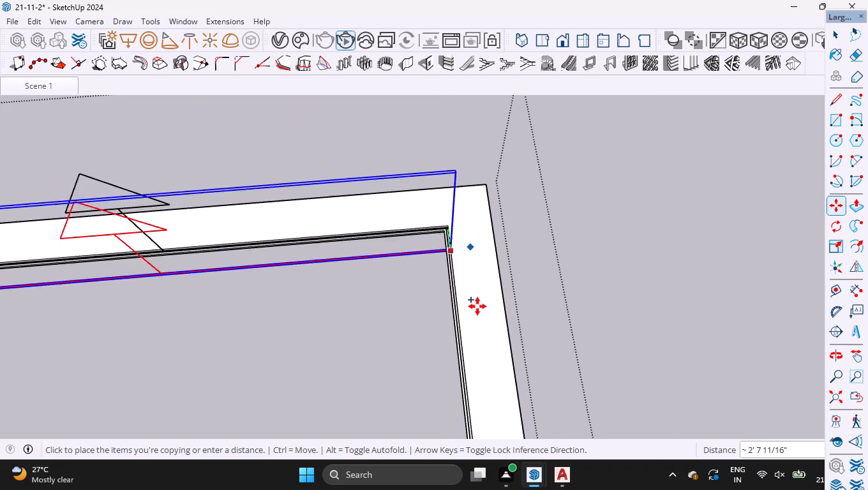
{"action": "scroll", "coordinate": [472, 215], "scroll_direction": "down", "scroll_amount": 9}
{"action": "middle_click_drag", "start_coordinate": [476, 289], "coordinate": [747, 270]}
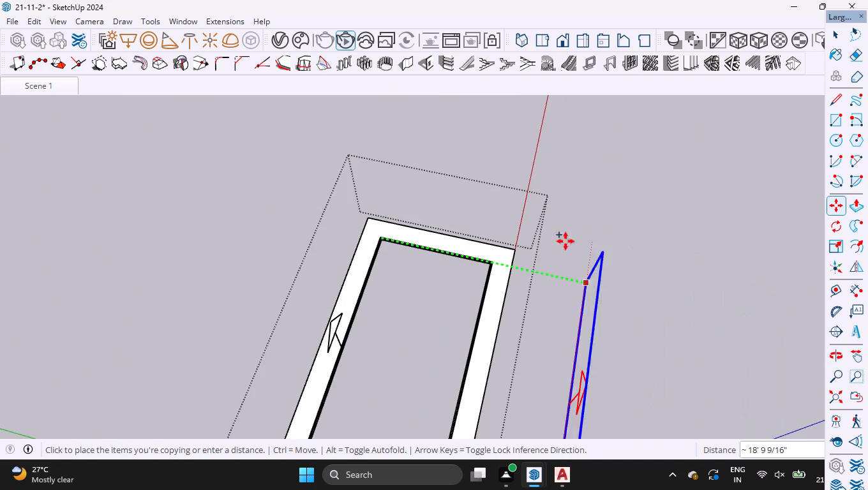
{"action": "scroll", "coordinate": [535, 256], "scroll_direction": "up", "scroll_amount": 11}
{"action": "scroll", "coordinate": [454, 261], "scroll_direction": "up", "scroll_amount": 5}
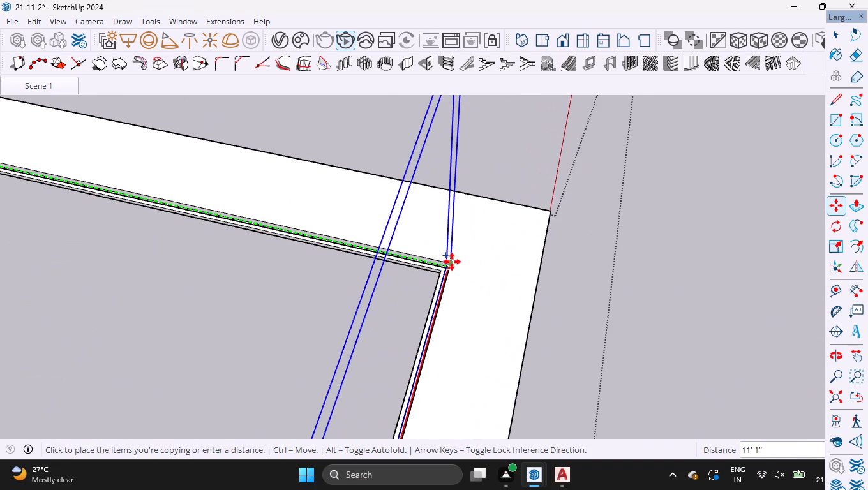
{"action": "scroll", "coordinate": [448, 262], "scroll_direction": "up", "scroll_amount": 16}
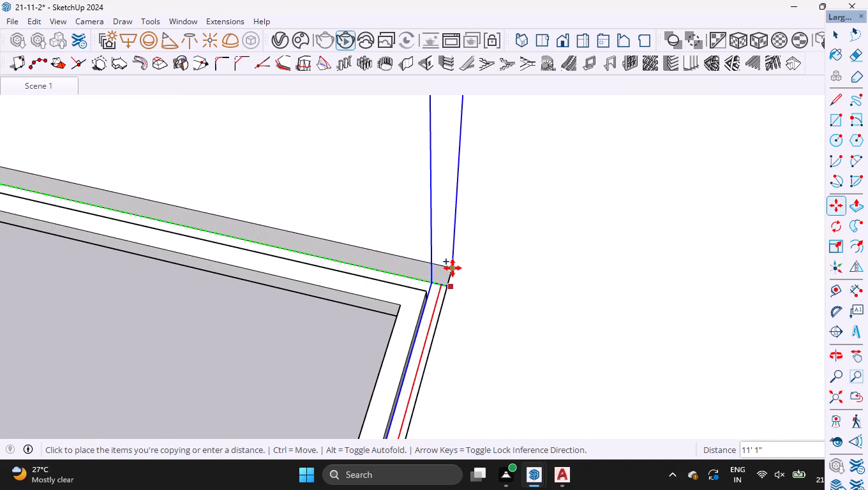
{"action": "left_click", "coordinate": [453, 268]}
Copy the second long-side light about 6' 10" outward along the green axis, beyond the ceiling frame.
{"action": "left_click", "coordinate": [453, 269]}
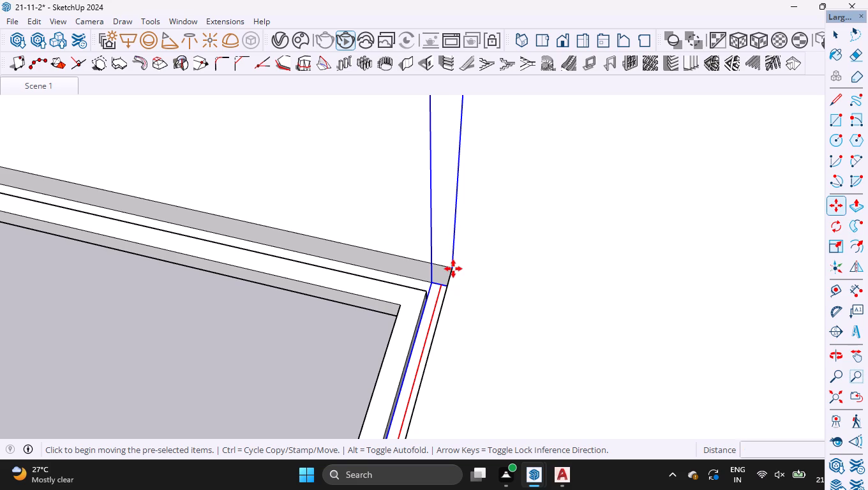
{"action": "scroll", "coordinate": [345, 232], "scroll_direction": "down", "scroll_amount": 5}
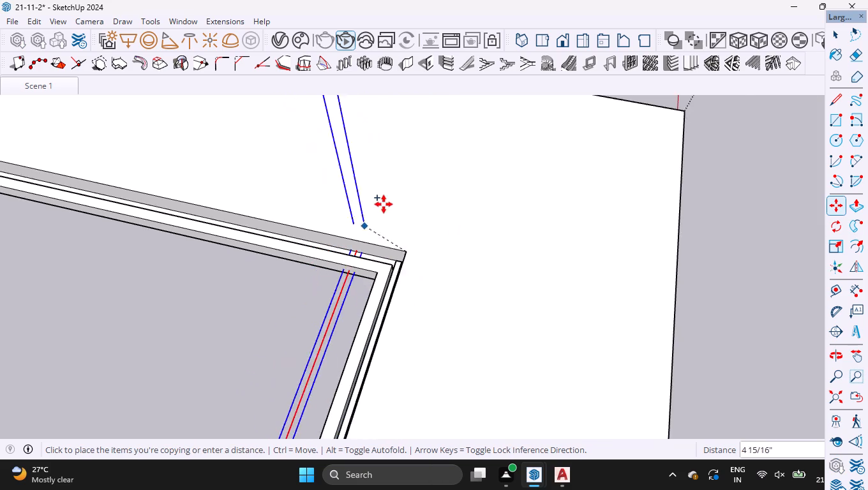
{"action": "scroll", "coordinate": [384, 204], "scroll_direction": "down", "scroll_amount": 20}
{"action": "scroll", "coordinate": [384, 204], "scroll_direction": "down", "scroll_amount": 6}
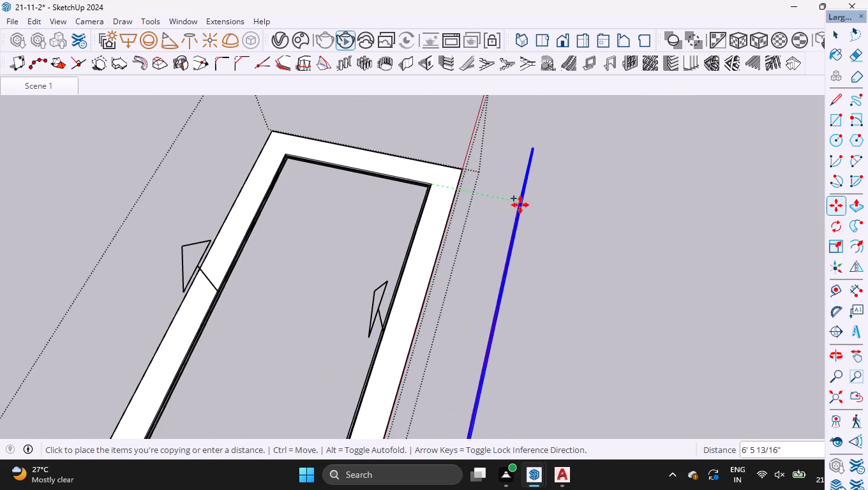
{"action": "left_click", "coordinate": [525, 208]}
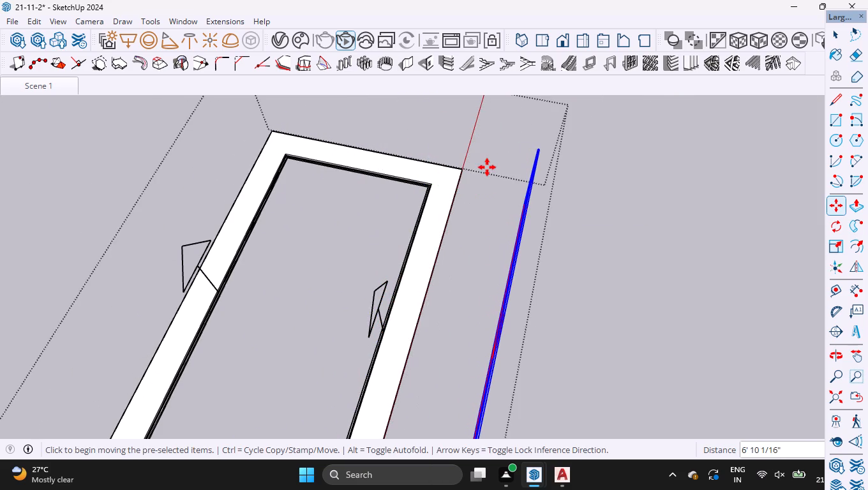
Rotate the light copy outside the frame by 90° about its near end so it runs parallel to the short sides.
{"action": "scroll", "coordinate": [487, 167], "scroll_direction": "down", "scroll_amount": 6}
{"action": "key", "text": "q"}
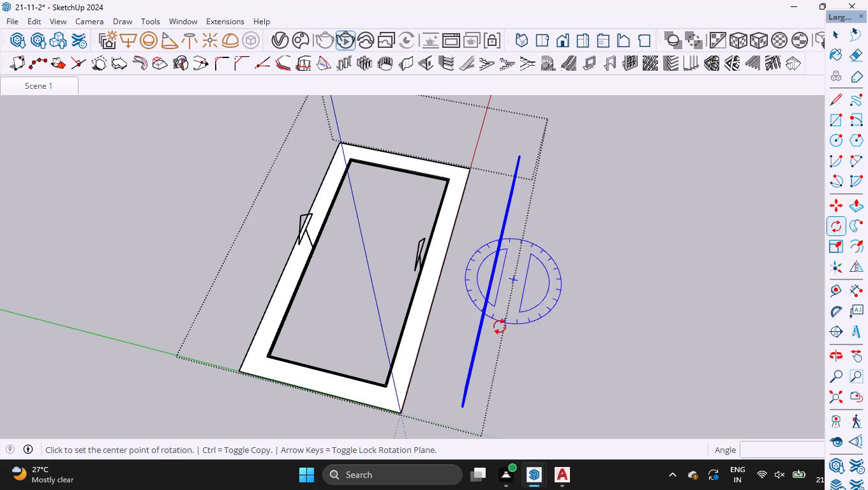
{"action": "left_click", "coordinate": [468, 392]}
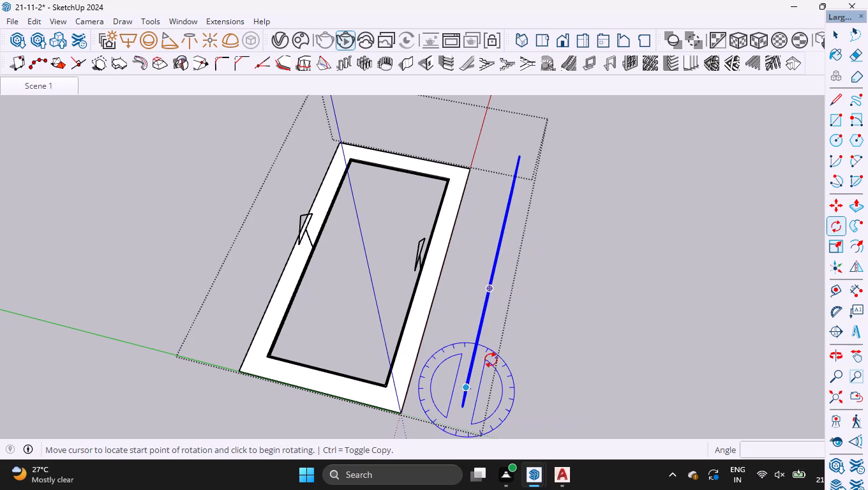
{"action": "left_click", "coordinate": [504, 223]}
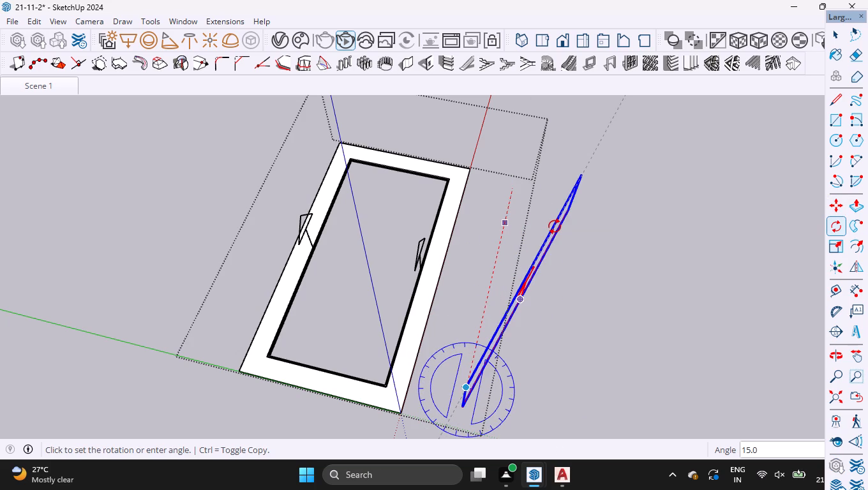
{"action": "type", "text": "90"}
{"action": "key", "text": "Return"}
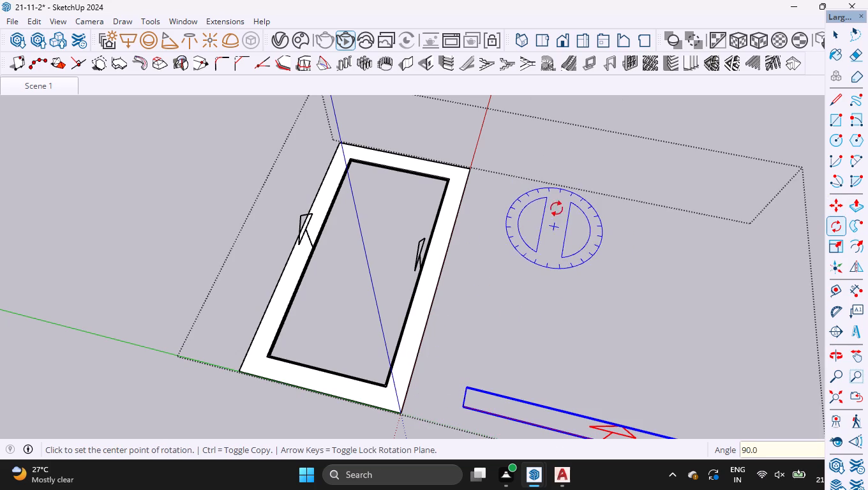
{"action": "scroll", "coordinate": [459, 202], "scroll_direction": "down", "scroll_amount": 12}
{"action": "scroll", "coordinate": [573, 335], "scroll_direction": "up", "scroll_amount": 5}
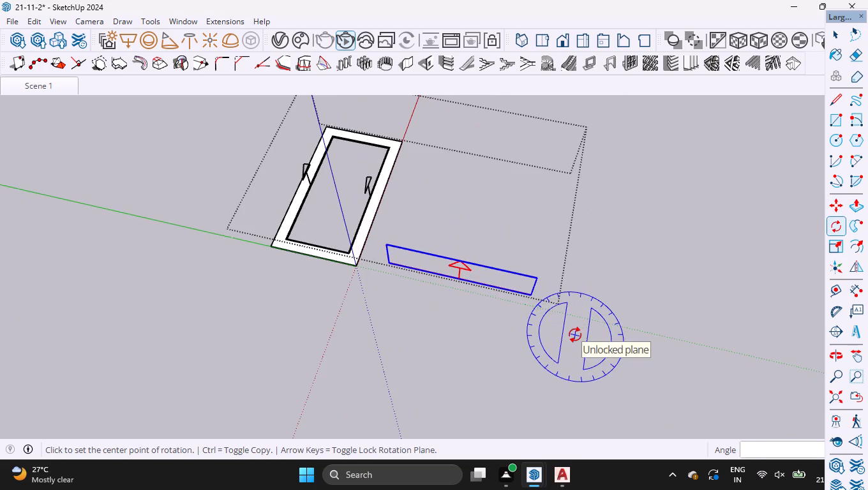
Move the rotated rectangle light by its end corner about 30' 3 13/16" into the cove's near corner, along the short side.
{"action": "scroll", "coordinate": [558, 303], "scroll_direction": "up", "scroll_amount": 10}
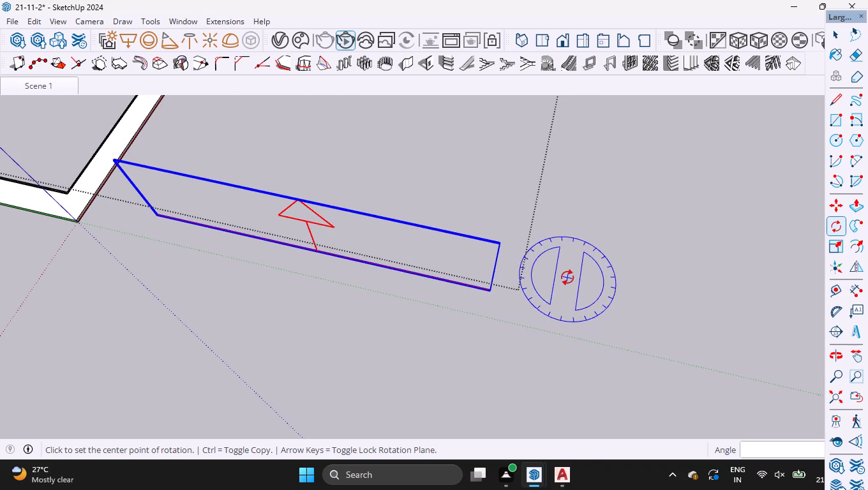
{"action": "key", "text": "m"}
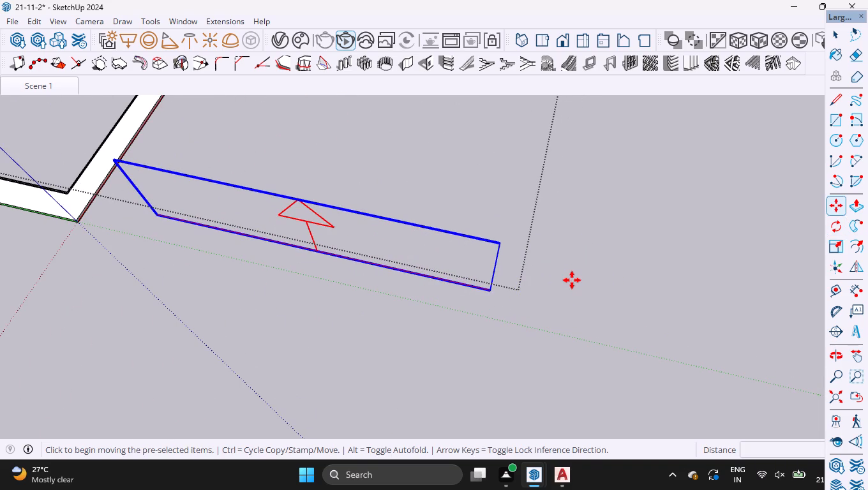
{"action": "scroll", "coordinate": [560, 272], "scroll_direction": "up", "scroll_amount": 4}
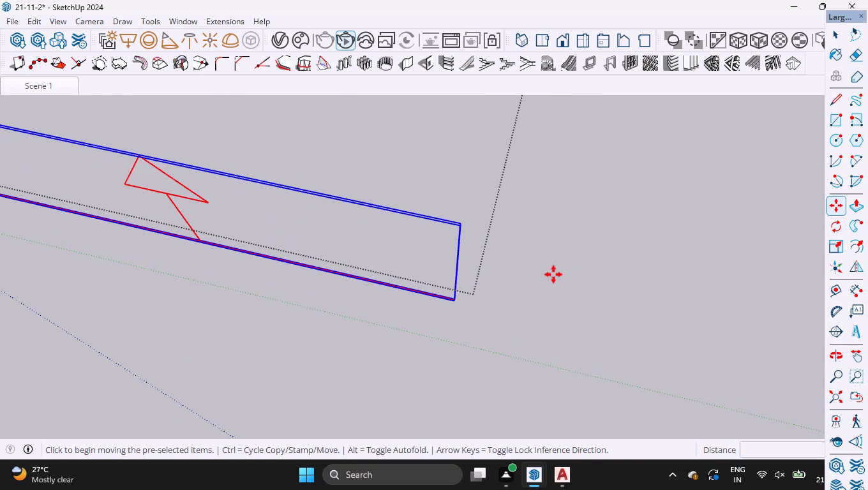
{"action": "scroll", "coordinate": [509, 285], "scroll_direction": "up", "scroll_amount": 5}
{"action": "scroll", "coordinate": [411, 322], "scroll_direction": "up", "scroll_amount": 18}
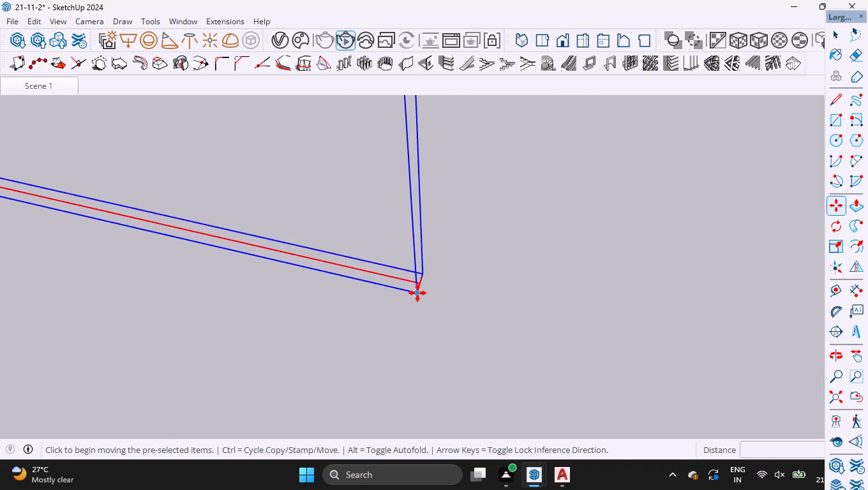
{"action": "scroll", "coordinate": [417, 293], "scroll_direction": "up", "scroll_amount": 2}
{"action": "left_click", "coordinate": [417, 293]}
{"action": "scroll", "coordinate": [498, 214], "scroll_direction": "down", "scroll_amount": 7}
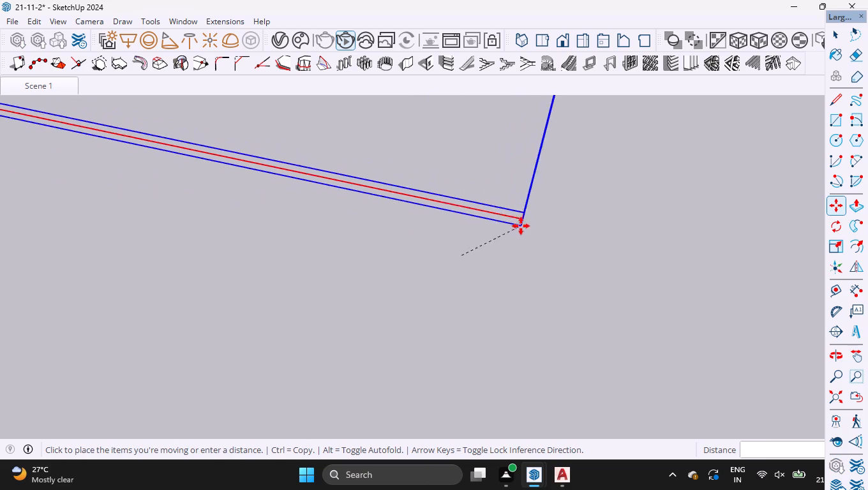
{"action": "scroll", "coordinate": [521, 226], "scroll_direction": "down", "scroll_amount": 19}
{"action": "scroll", "coordinate": [524, 274], "scroll_direction": "down", "scroll_amount": 11}
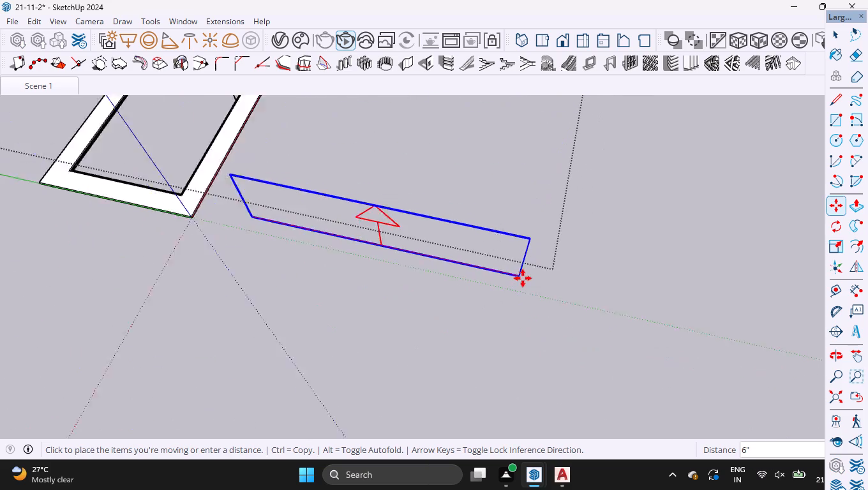
{"action": "scroll", "coordinate": [523, 281], "scroll_direction": "down", "scroll_amount": 4}
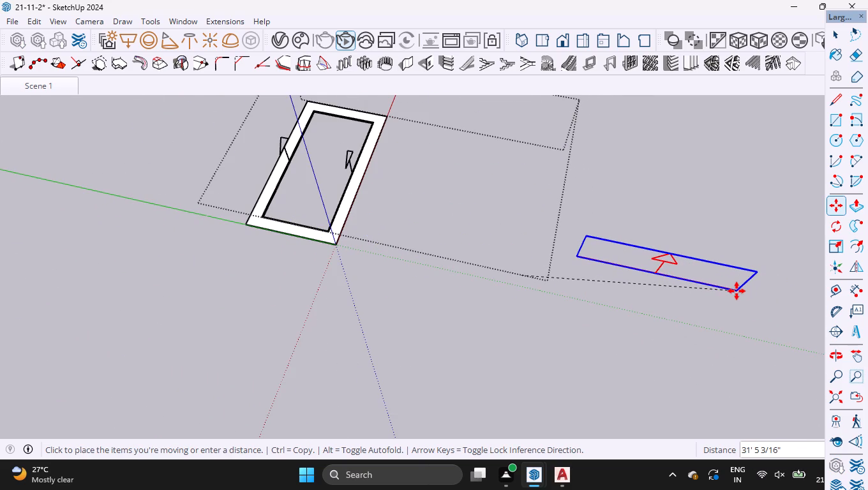
{"action": "scroll", "coordinate": [255, 209], "scroll_direction": "up", "scroll_amount": 3}
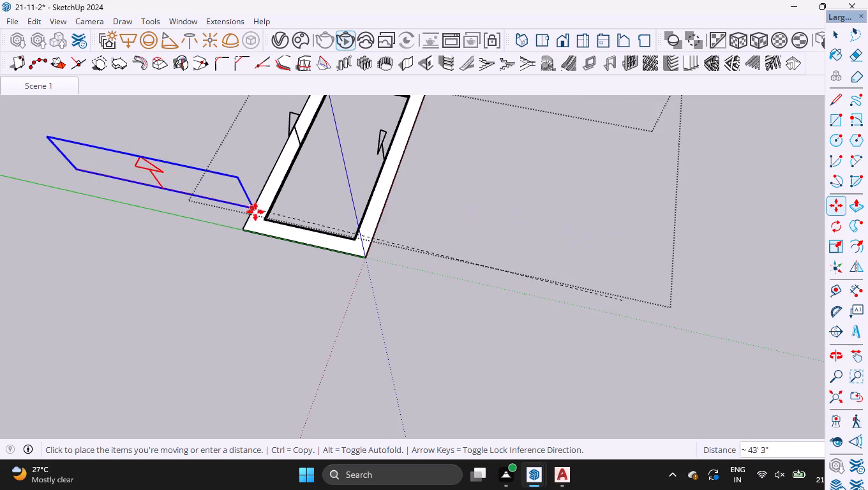
{"action": "scroll", "coordinate": [313, 242], "scroll_direction": "up", "scroll_amount": 19}
{"action": "middle_click_drag", "start_coordinate": [400, 306], "coordinate": [431, 376]}
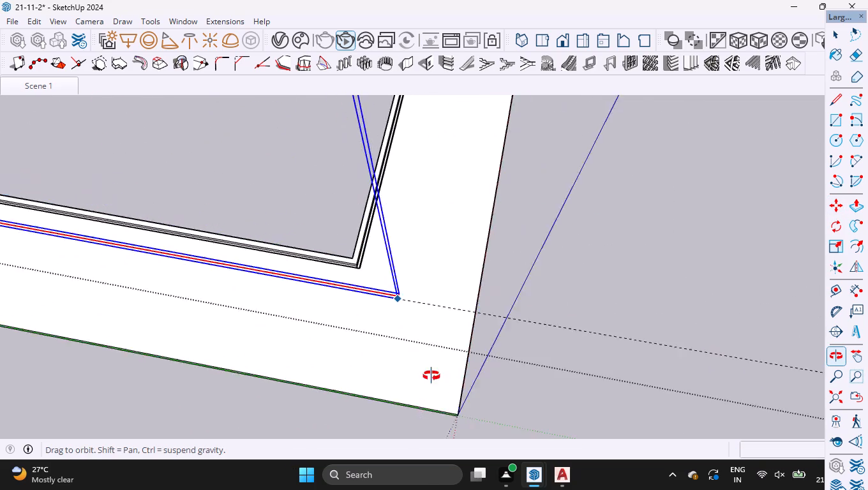
{"action": "middle_click_drag", "start_coordinate": [431, 376], "coordinate": [461, 424]}
{"action": "scroll", "coordinate": [357, 299], "scroll_direction": "up", "scroll_amount": 11}
{"action": "scroll", "coordinate": [334, 240], "scroll_direction": "up", "scroll_amount": 11}
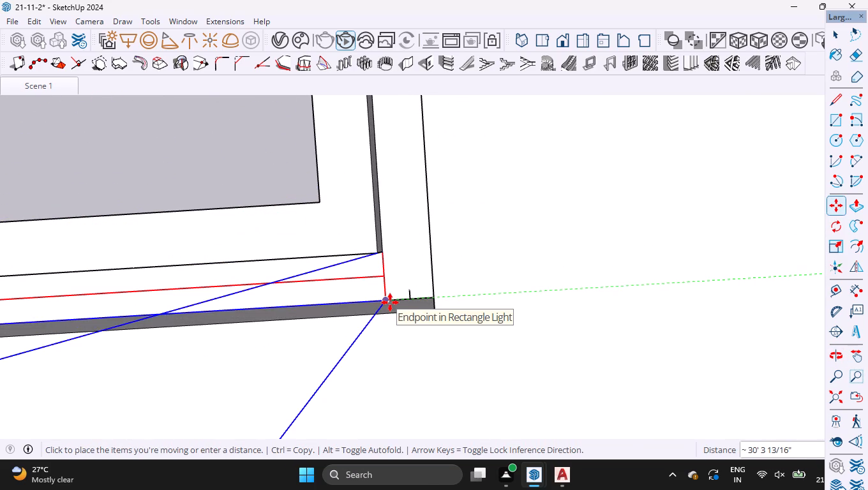
{"action": "left_click", "coordinate": [390, 302]}
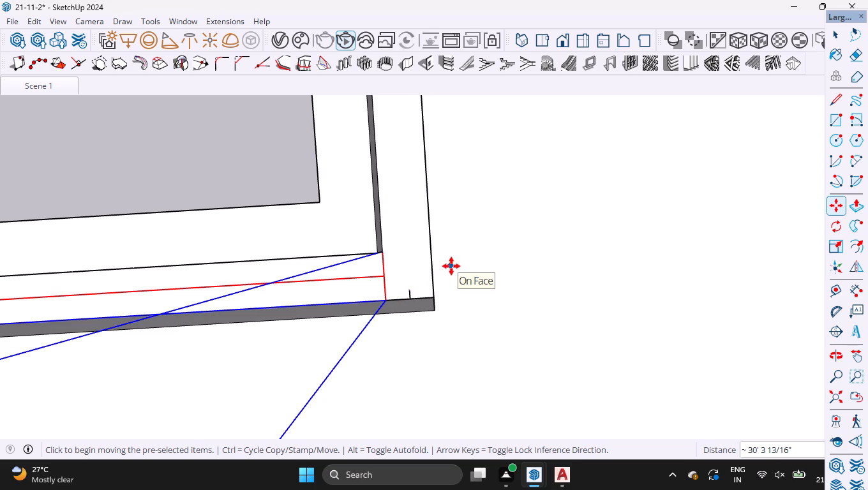
Scale the short-side rectangle light along the red axis by about 0.47 so it ends at the cove's opposite corner.
{"action": "scroll", "coordinate": [454, 279], "scroll_direction": "down", "scroll_amount": 5}
{"action": "scroll", "coordinate": [659, 232], "scroll_direction": "down", "scroll_amount": 6}
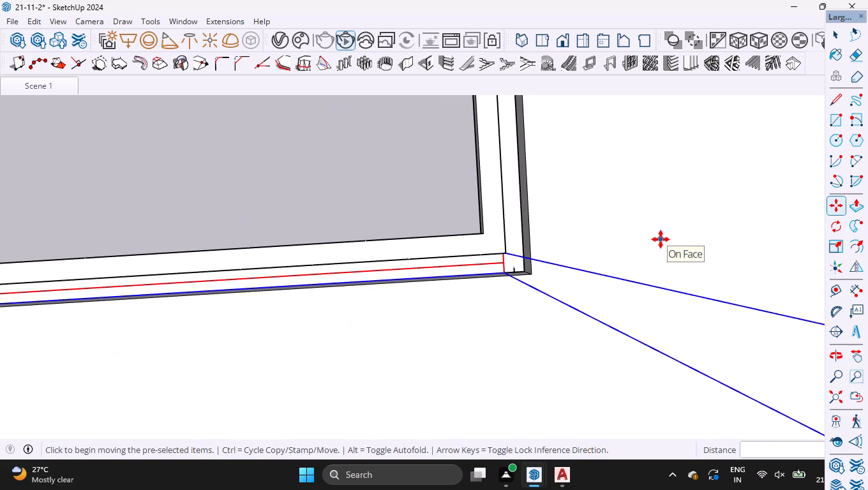
{"action": "key", "text": "s"}
{"action": "scroll", "coordinate": [657, 243], "scroll_direction": "down", "scroll_amount": 9}
{"action": "scroll", "coordinate": [590, 286], "scroll_direction": "down", "scroll_amount": 6}
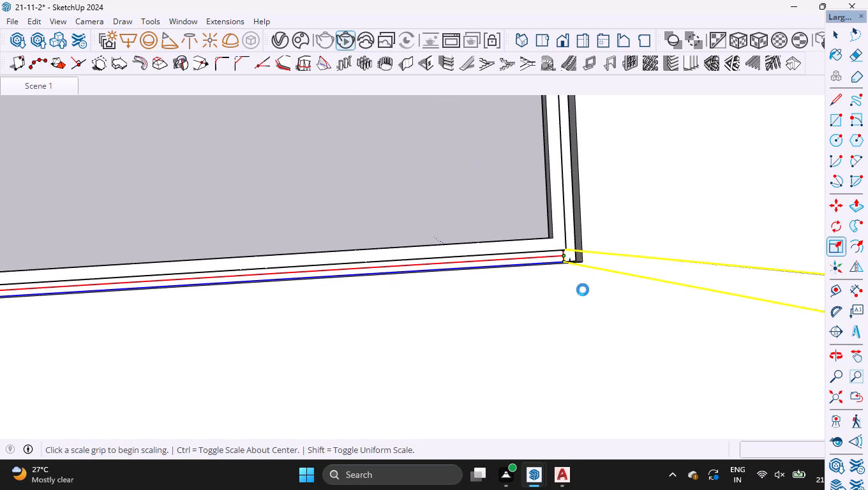
{"action": "scroll", "coordinate": [564, 297], "scroll_direction": "down", "scroll_amount": 12}
{"action": "middle_click_drag", "start_coordinate": [552, 353], "coordinate": [562, 237]}
{"action": "scroll", "coordinate": [562, 239], "scroll_direction": "down", "scroll_amount": 5}
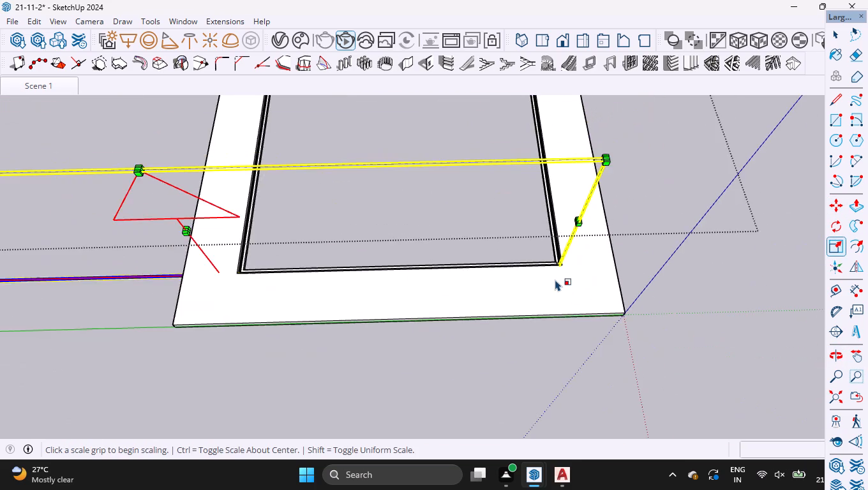
{"action": "scroll", "coordinate": [555, 293], "scroll_direction": "down", "scroll_amount": 5}
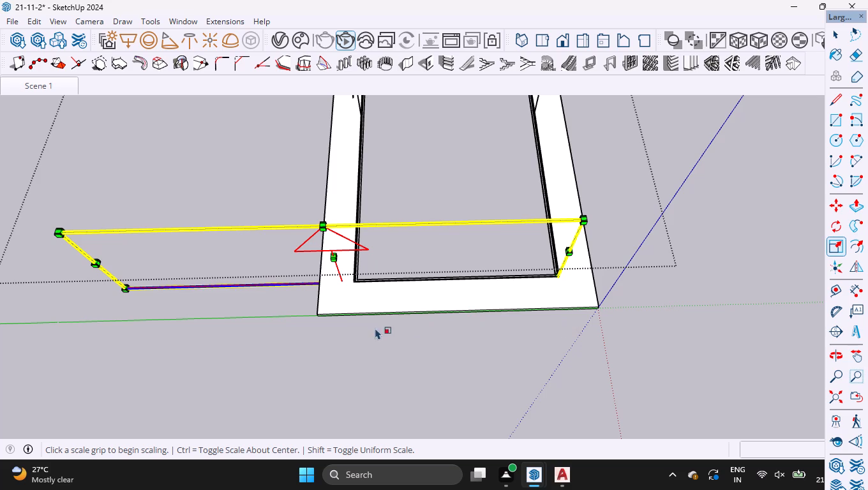
{"action": "scroll", "coordinate": [170, 304], "scroll_direction": "up", "scroll_amount": 5}
{"action": "scroll", "coordinate": [39, 240], "scroll_direction": "up", "scroll_amount": 9}
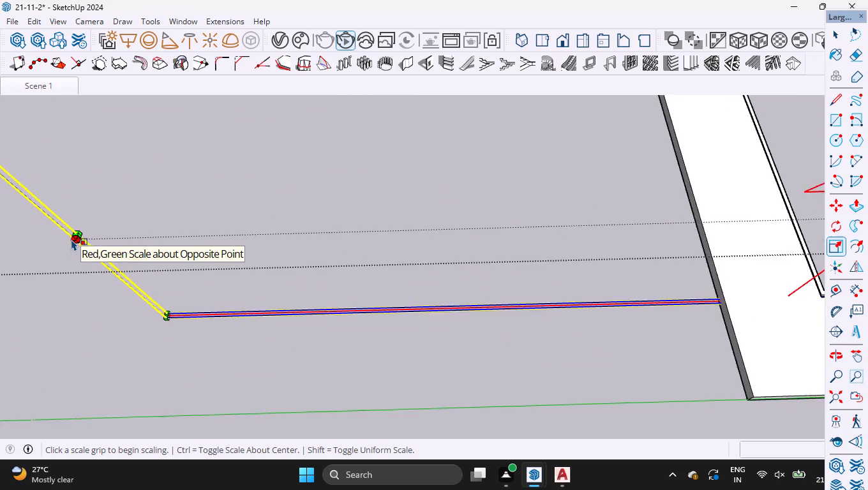
{"action": "scroll", "coordinate": [71, 239], "scroll_direction": "up", "scroll_amount": 13}
{"action": "scroll", "coordinate": [75, 236], "scroll_direction": "down", "scroll_amount": 2}
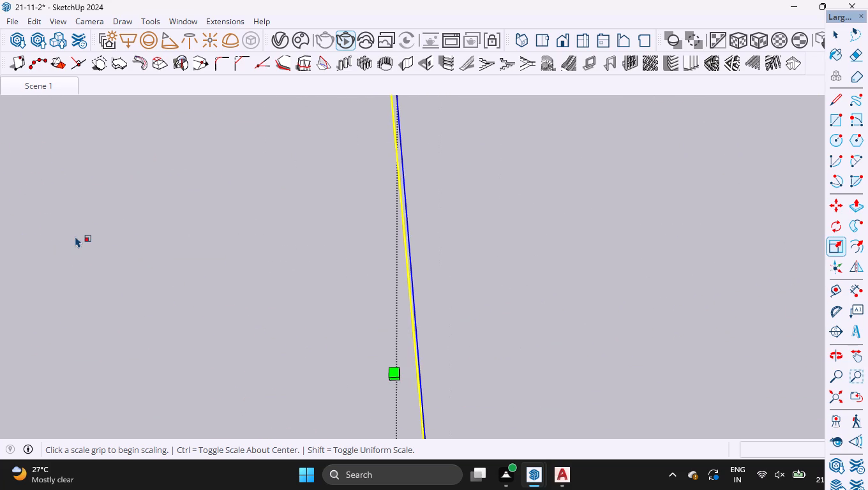
{"action": "scroll", "coordinate": [80, 247], "scroll_direction": "down", "scroll_amount": 3}
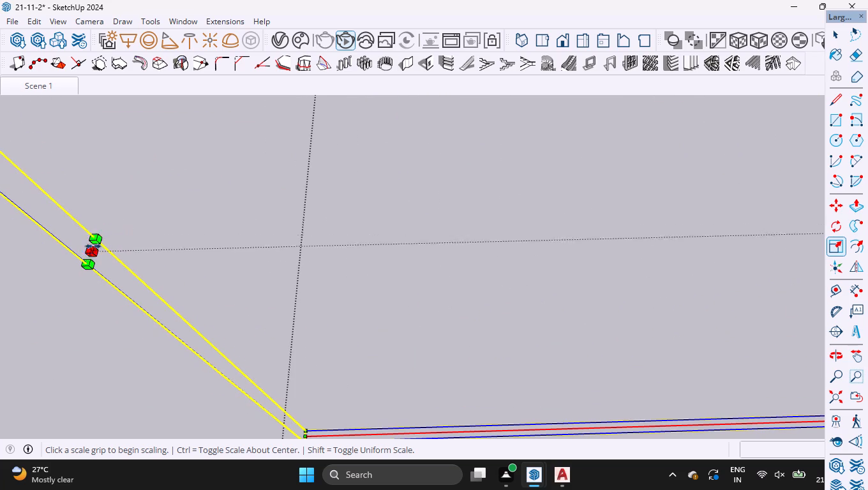
{"action": "left_click", "coordinate": [94, 250]}
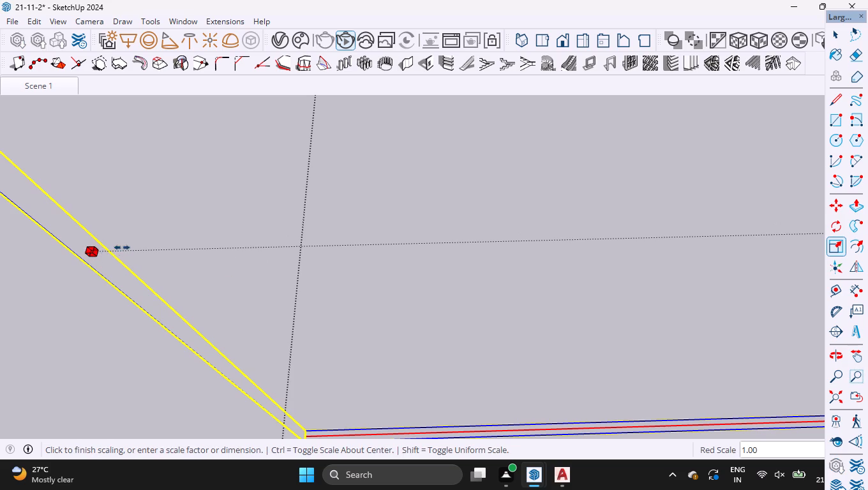
{"action": "scroll", "coordinate": [112, 246], "scroll_direction": "down", "scroll_amount": 18}
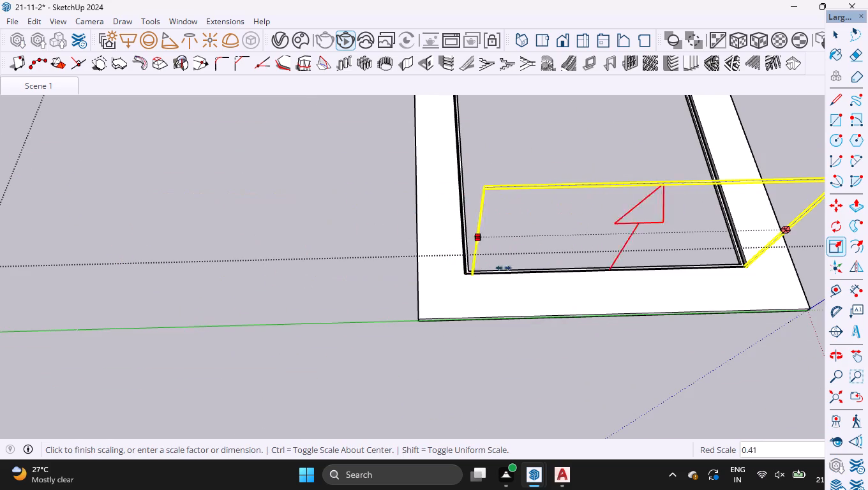
{"action": "scroll", "coordinate": [496, 263], "scroll_direction": "up", "scroll_amount": 11}
{"action": "scroll", "coordinate": [430, 265], "scroll_direction": "up", "scroll_amount": 5}
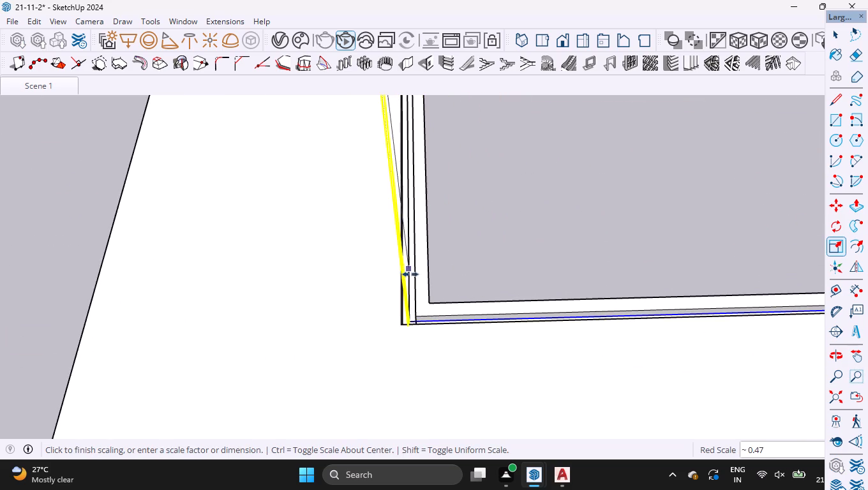
{"action": "scroll", "coordinate": [431, 304], "scroll_direction": "up", "scroll_amount": 15}
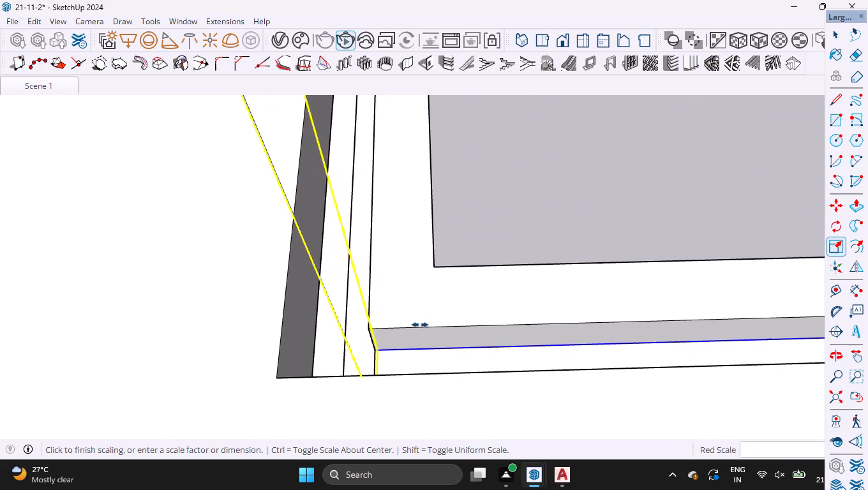
{"action": "left_click", "coordinate": [370, 328]}
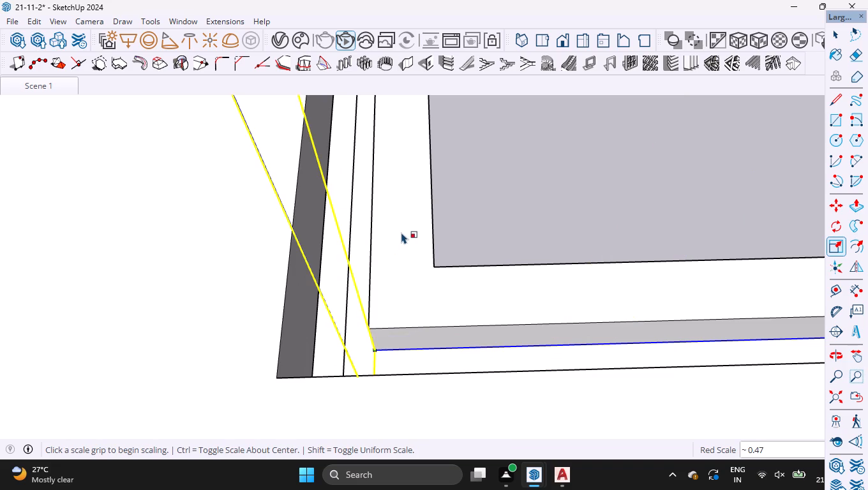
{"action": "key", "text": "space"}
Copy the short-side rectangle light about 23' 3 3/4" along the red axis to the opposite short side of the cove.
{"action": "scroll", "coordinate": [389, 251], "scroll_direction": "up", "scroll_amount": 4}
{"action": "scroll", "coordinate": [392, 286], "scroll_direction": "down", "scroll_amount": 3}
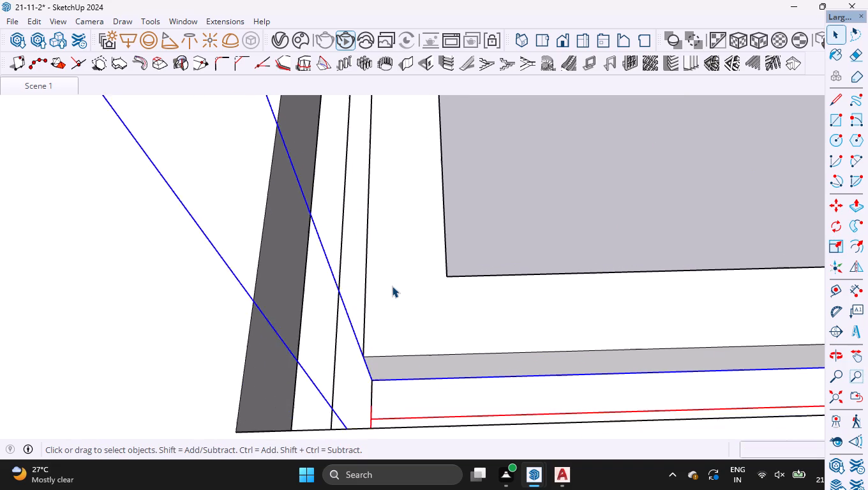
{"action": "middle_click_drag", "start_coordinate": [392, 234], "coordinate": [398, 300]}
{"action": "key", "text": "m"}
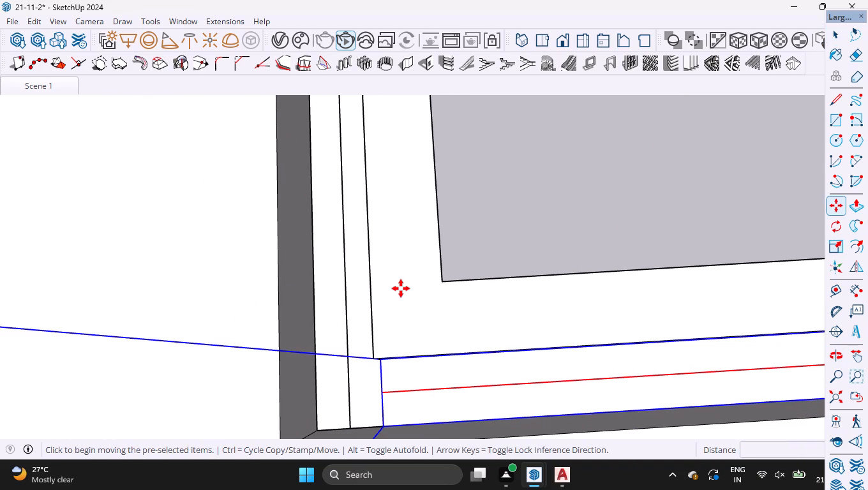
{"action": "left_click", "coordinate": [384, 430]}
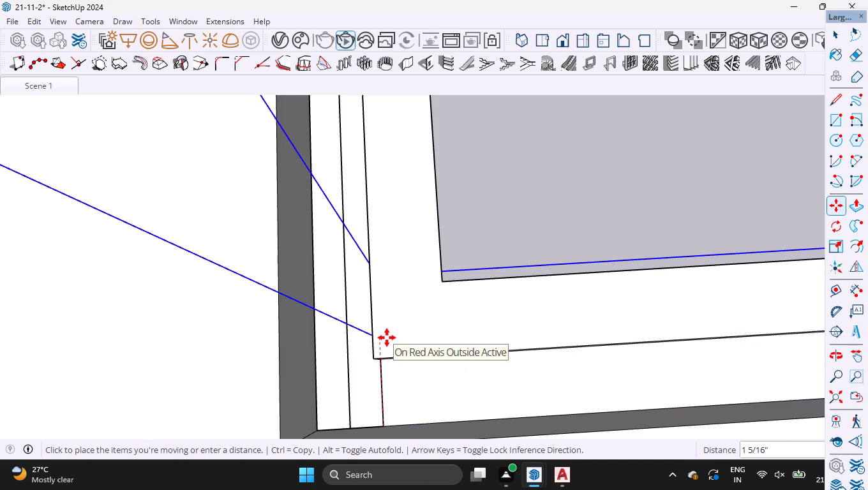
{"action": "key", "text": "Right"}
{"action": "scroll", "coordinate": [385, 339], "scroll_direction": "down", "scroll_amount": 13}
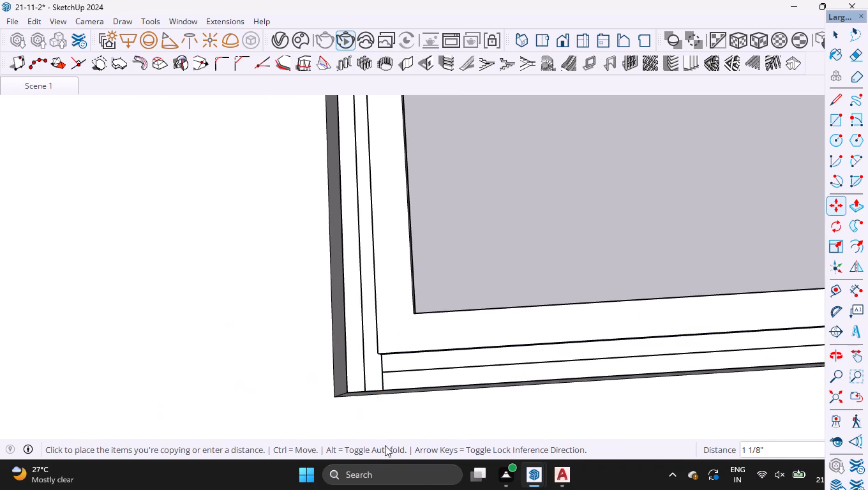
{"action": "scroll", "coordinate": [385, 445], "scroll_direction": "down", "scroll_amount": 14}
{"action": "scroll", "coordinate": [382, 348], "scroll_direction": "down", "scroll_amount": 14}
{"action": "scroll", "coordinate": [365, 370], "scroll_direction": "down", "scroll_amount": 14}
{"action": "scroll", "coordinate": [369, 366], "scroll_direction": "down", "scroll_amount": 14}
{"action": "scroll", "coordinate": [392, 191], "scroll_direction": "up", "scroll_amount": 7}
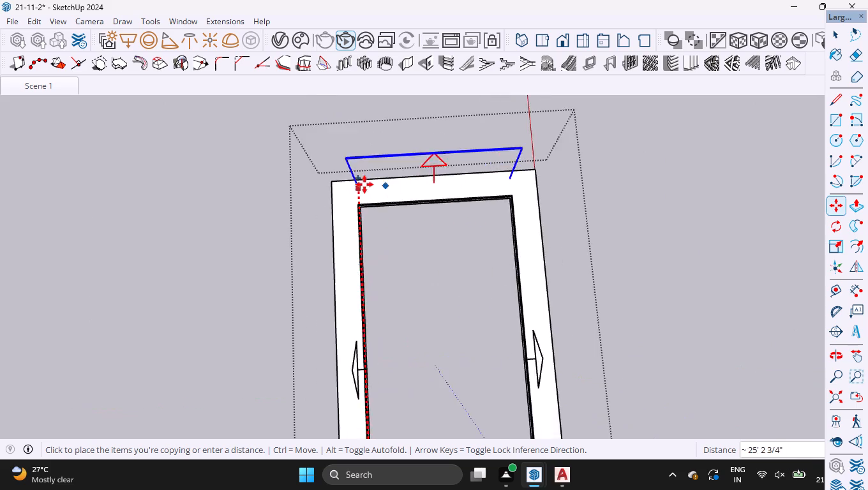
{"action": "scroll", "coordinate": [364, 184], "scroll_direction": "up", "scroll_amount": 20}
{"action": "scroll", "coordinate": [364, 184], "scroll_direction": "up", "scroll_amount": 20}
{"action": "scroll", "coordinate": [364, 184], "scroll_direction": "up", "scroll_amount": 4}
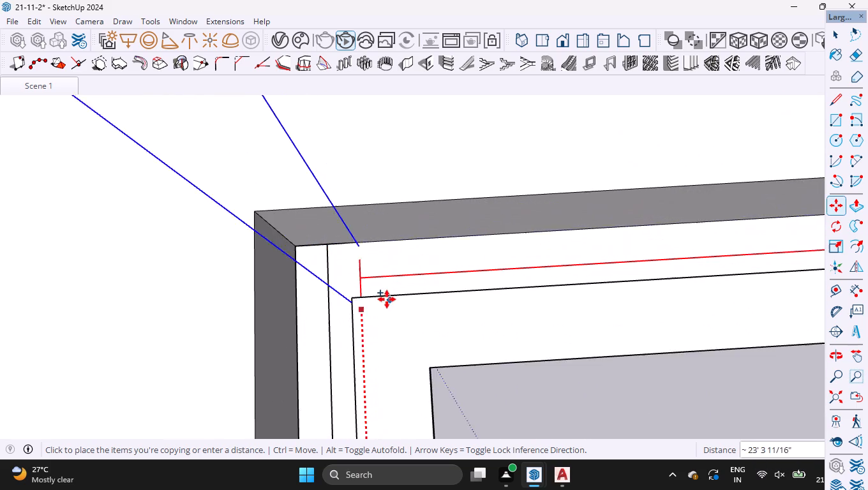
{"action": "scroll", "coordinate": [387, 299], "scroll_direction": "up", "scroll_amount": 13}
{"action": "middle_click_drag", "start_coordinate": [371, 294], "coordinate": [363, 368]}
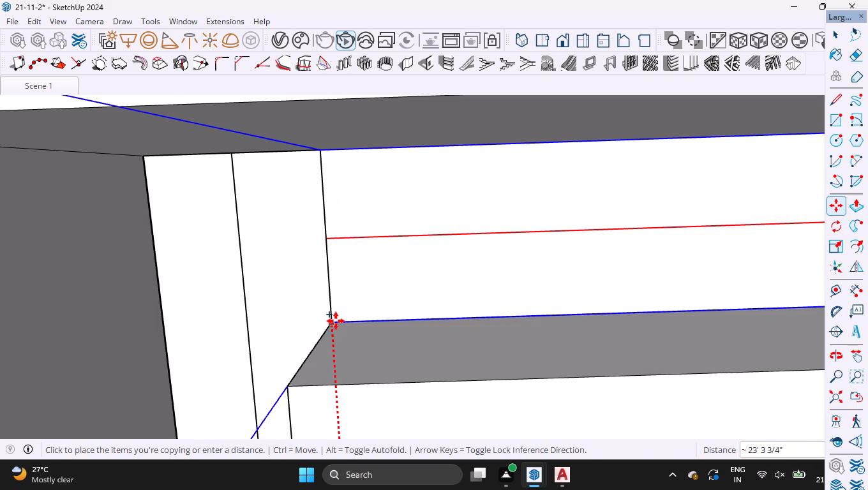
{"action": "left_click", "coordinate": [335, 320]}
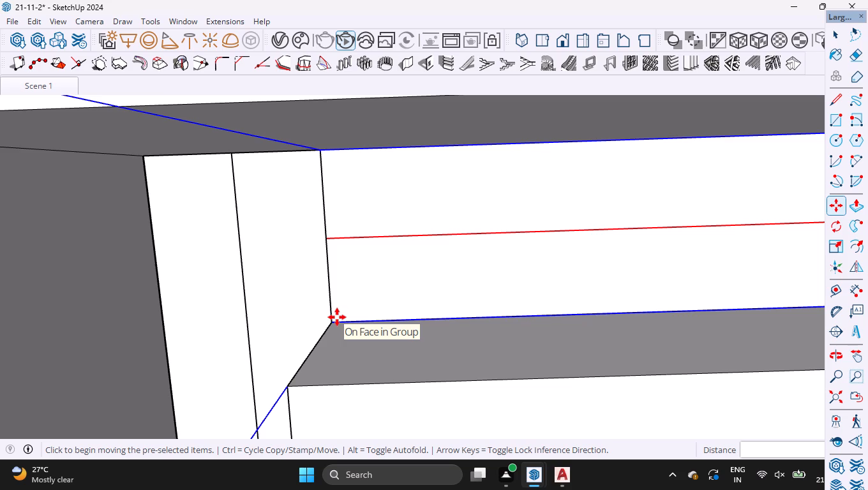
{"action": "key", "text": "space"}
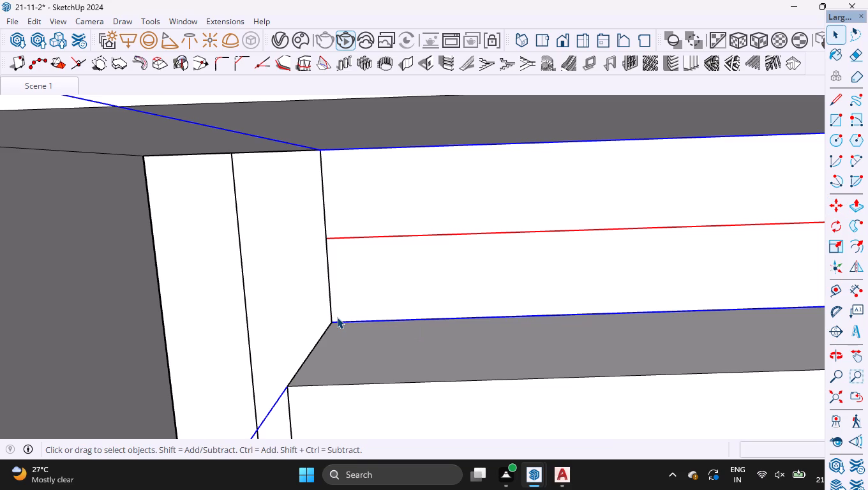
Examine how the copied rectangle light sits at the far corner of the ceiling frame's cove.
{"action": "scroll", "coordinate": [299, 279], "scroll_direction": "down", "scroll_amount": 11}
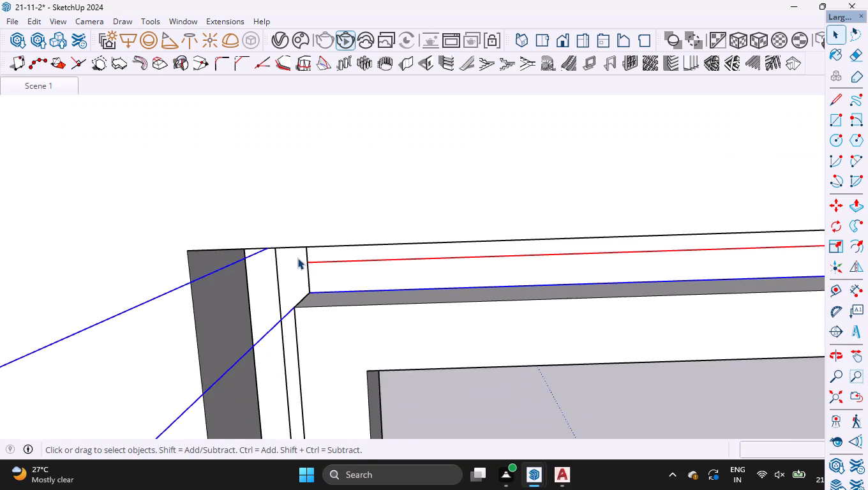
{"action": "scroll", "coordinate": [297, 258], "scroll_direction": "down", "scroll_amount": 11}
{"action": "scroll", "coordinate": [285, 173], "scroll_direction": "down", "scroll_amount": 12}
{"action": "scroll", "coordinate": [273, 202], "scroll_direction": "up", "scroll_amount": 10}
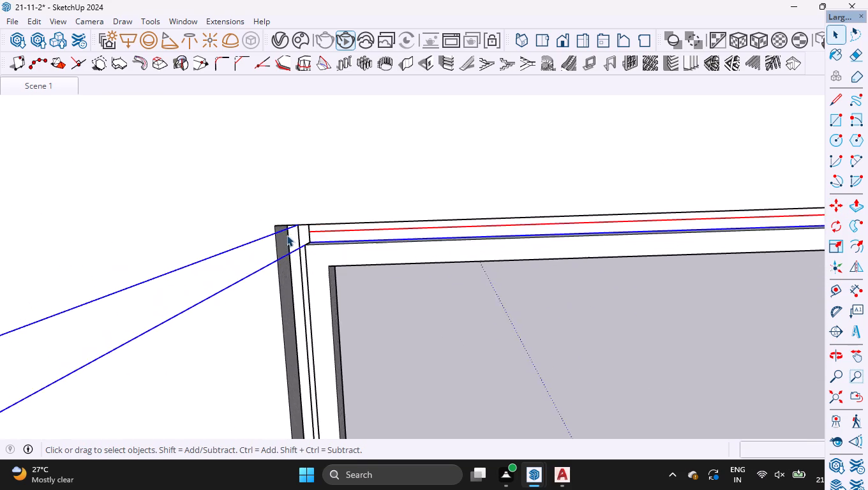
{"action": "scroll", "coordinate": [287, 235], "scroll_direction": "up", "scroll_amount": 10}
{"action": "middle_click_drag", "start_coordinate": [338, 221], "coordinate": [370, 140]}
{"action": "scroll", "coordinate": [324, 211], "scroll_direction": "down", "scroll_amount": 4}
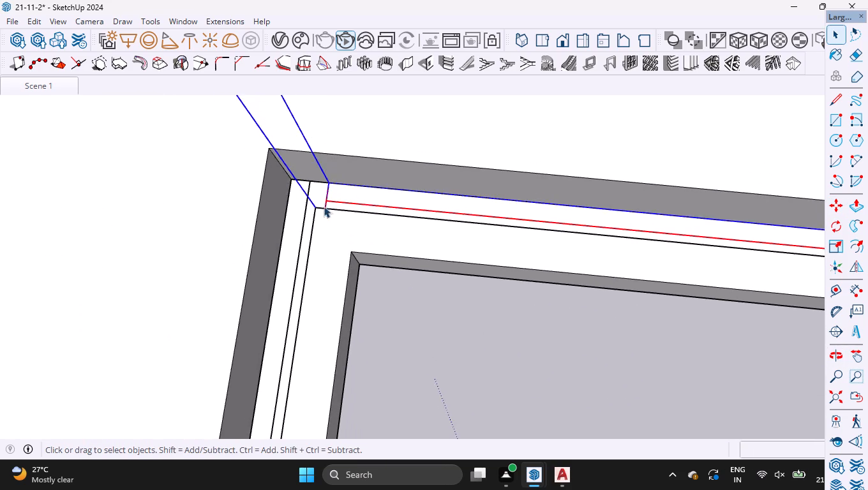
Draw a rectangle about 11' 2" by 23' 4 3/4" across the ceiling frame's opening, between the cove's diagonally opposite outer corners.
{"action": "scroll", "coordinate": [324, 206], "scroll_direction": "down", "scroll_amount": 5}
{"action": "scroll", "coordinate": [354, 160], "scroll_direction": "down", "scroll_amount": 17}
{"action": "scroll", "coordinate": [405, 177], "scroll_direction": "down", "scroll_amount": 6}
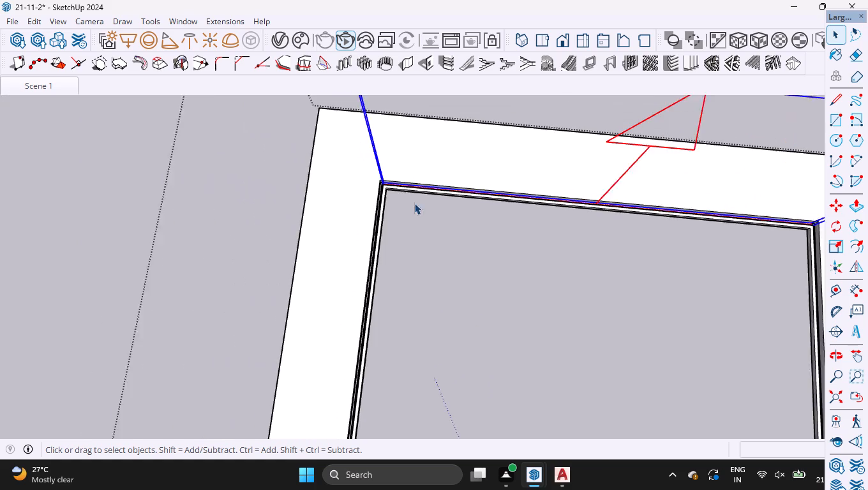
{"action": "scroll", "coordinate": [467, 200], "scroll_direction": "down", "scroll_amount": 16}
{"action": "scroll", "coordinate": [499, 203], "scroll_direction": "down", "scroll_amount": 5}
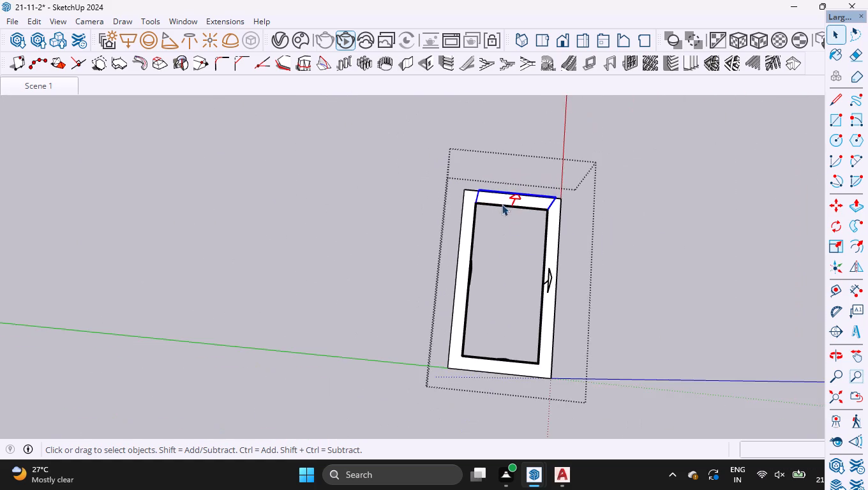
{"action": "middle_click_drag", "start_coordinate": [544, 288], "coordinate": [250, 152]}
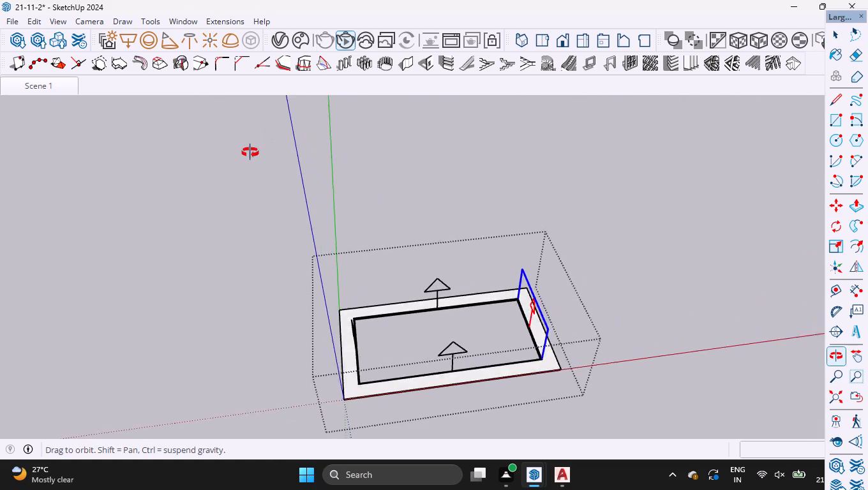
{"action": "middle_click_drag", "start_coordinate": [250, 152], "coordinate": [234, 162]}
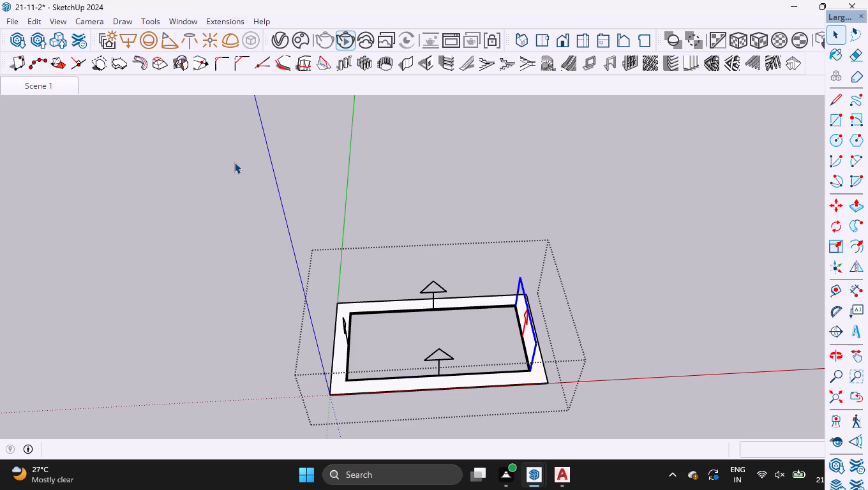
{"action": "scroll", "coordinate": [358, 376], "scroll_direction": "up", "scroll_amount": 4}
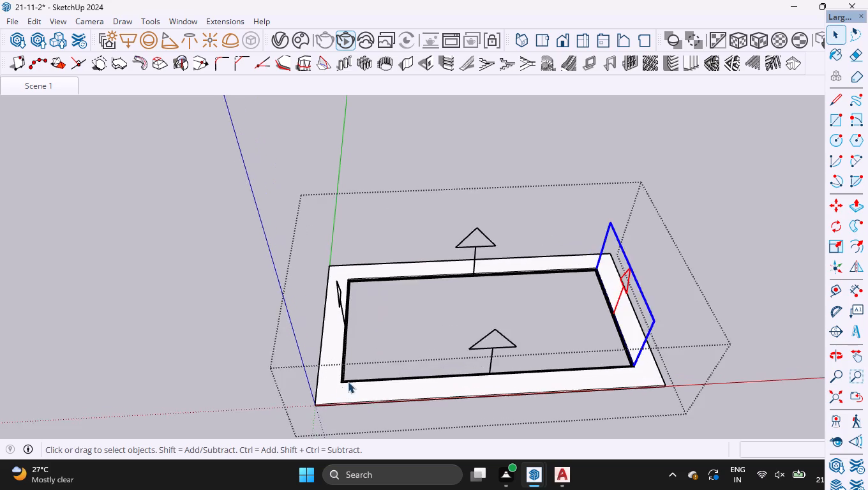
{"action": "scroll", "coordinate": [348, 382], "scroll_direction": "up", "scroll_amount": 15}
{"action": "key", "text": "r"}
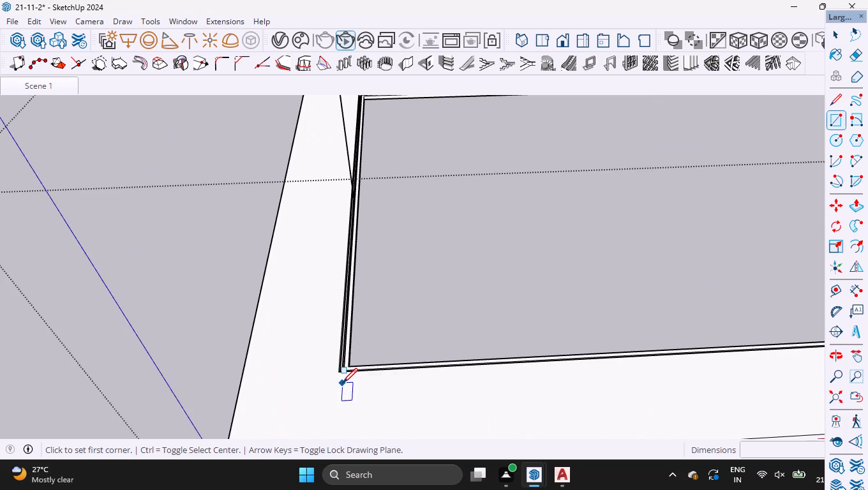
{"action": "scroll", "coordinate": [344, 383], "scroll_direction": "up", "scroll_amount": 16}
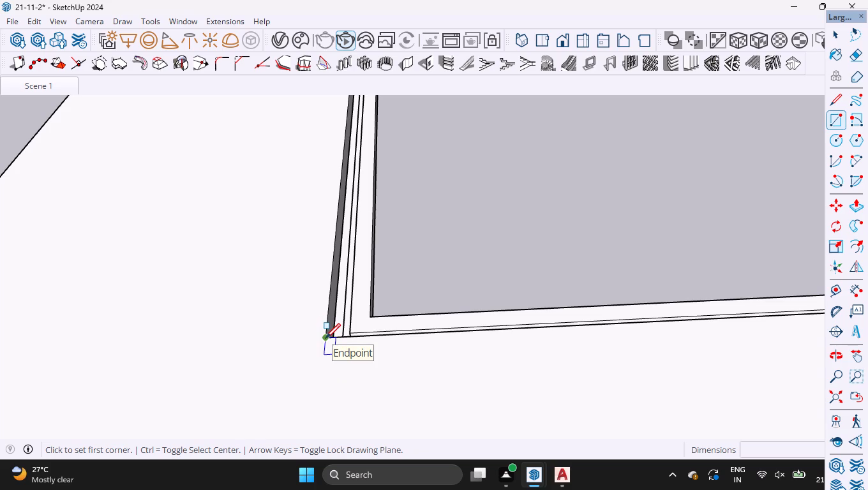
{"action": "left_click", "coordinate": [325, 338]}
{"action": "scroll", "coordinate": [213, 346], "scroll_direction": "down", "scroll_amount": 17}
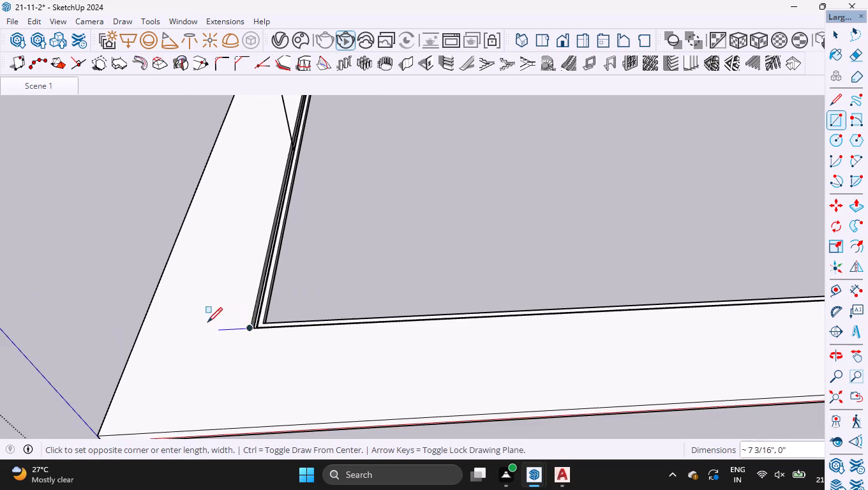
{"action": "scroll", "coordinate": [198, 334], "scroll_direction": "down", "scroll_amount": 16}
{"action": "scroll", "coordinate": [170, 366], "scroll_direction": "down", "scroll_amount": 5}
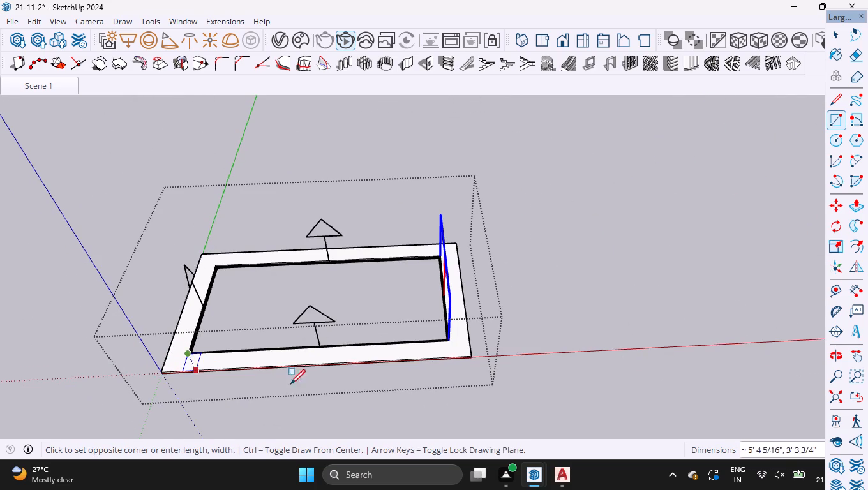
{"action": "scroll", "coordinate": [456, 254], "scroll_direction": "up", "scroll_amount": 20}
{"action": "scroll", "coordinate": [456, 254], "scroll_direction": "up", "scroll_amount": 3}
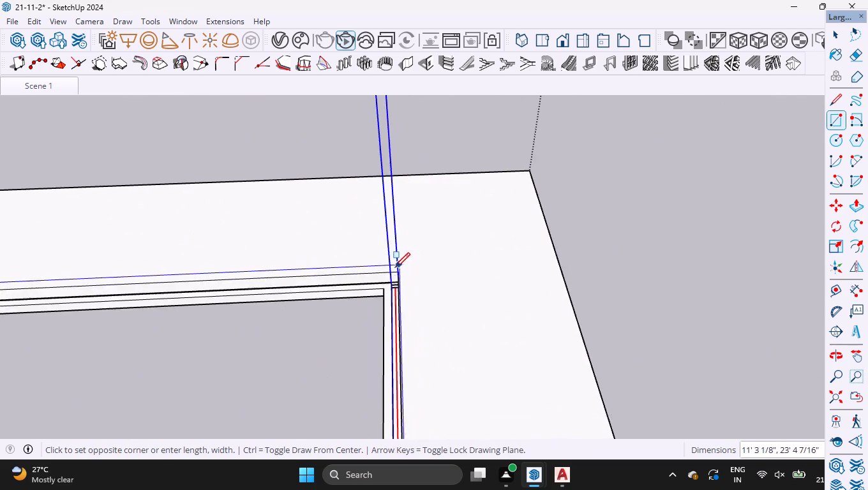
{"action": "scroll", "coordinate": [395, 267], "scroll_direction": "up", "scroll_amount": 9}
{"action": "middle_click_drag", "start_coordinate": [382, 347], "coordinate": [363, 401]}
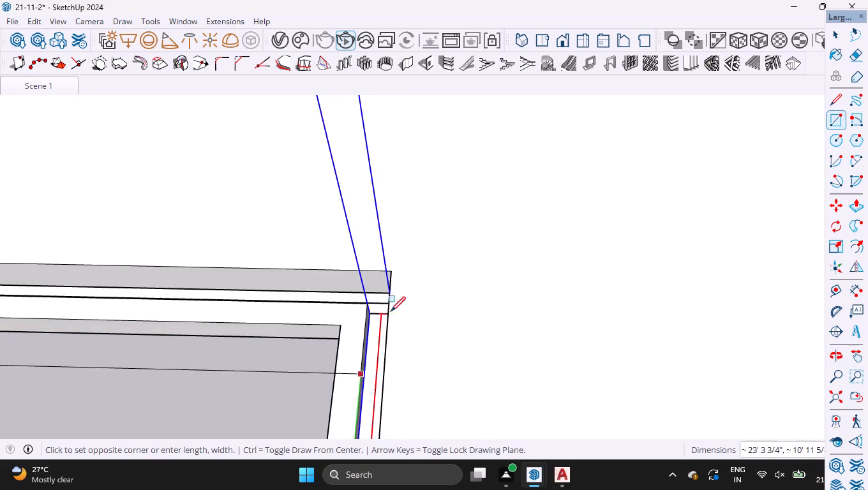
{"action": "scroll", "coordinate": [408, 283], "scroll_direction": "up", "scroll_amount": 10}
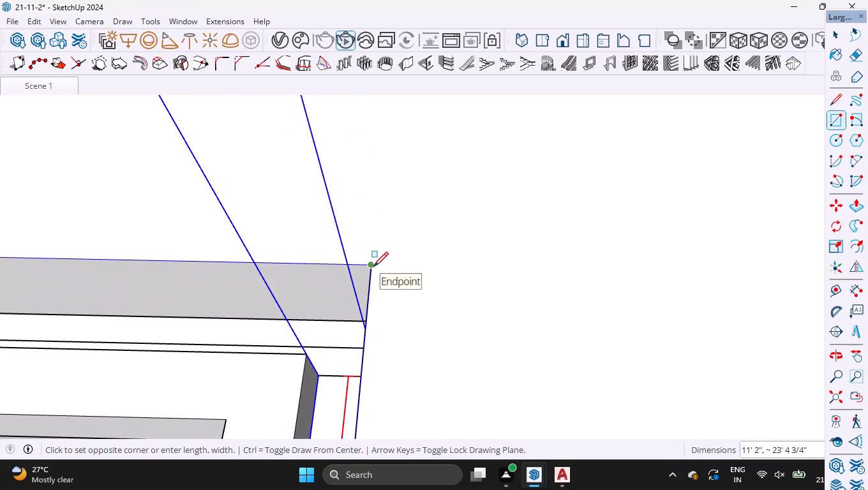
{"action": "left_click", "coordinate": [373, 266]}
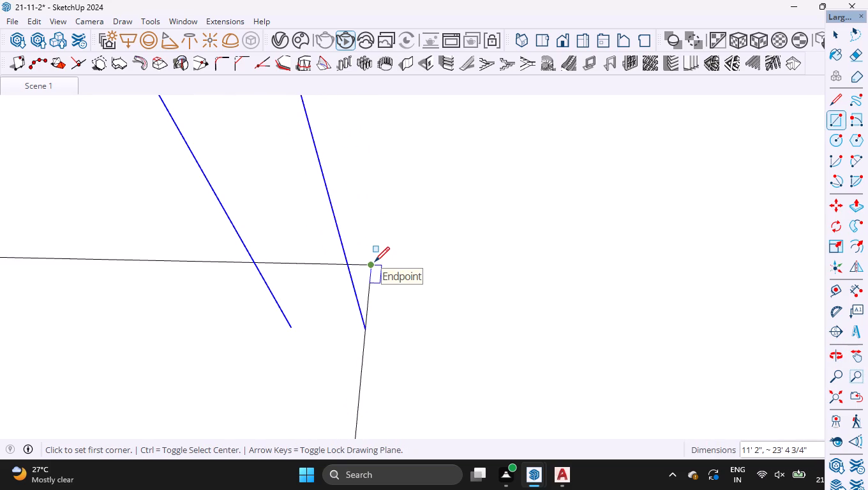
{"action": "key", "text": "space"}
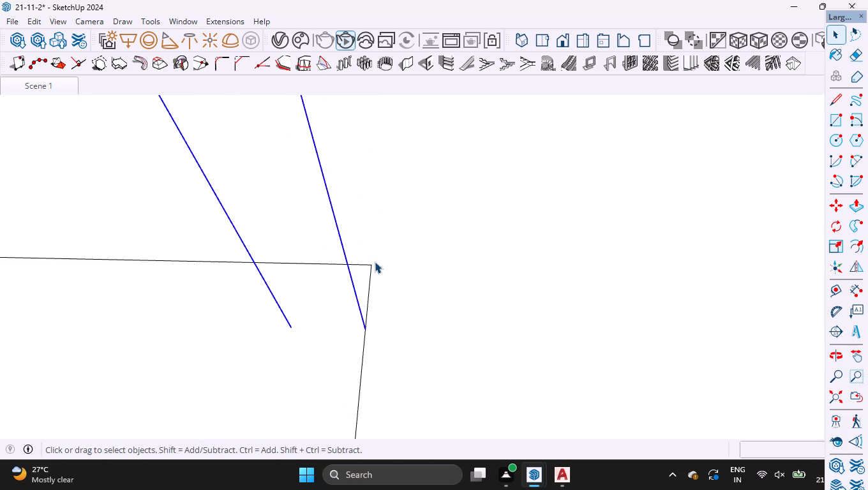
Reverse the new rectangular face covering the cove opening and leave the ceiling frame group.
{"action": "scroll", "coordinate": [408, 204], "scroll_direction": "down", "scroll_amount": 6}
{"action": "scroll", "coordinate": [498, 201], "scroll_direction": "down", "scroll_amount": 12}
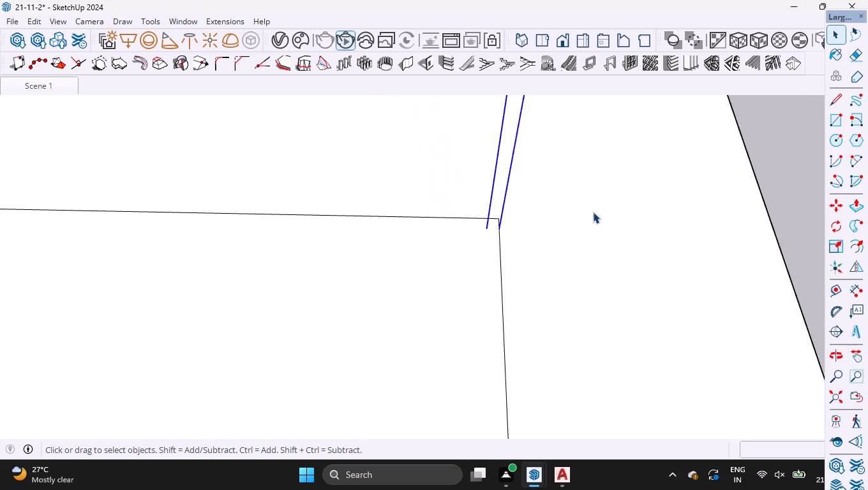
{"action": "scroll", "coordinate": [592, 212], "scroll_direction": "down", "scroll_amount": 18}
{"action": "scroll", "coordinate": [598, 177], "scroll_direction": "down", "scroll_amount": 8}
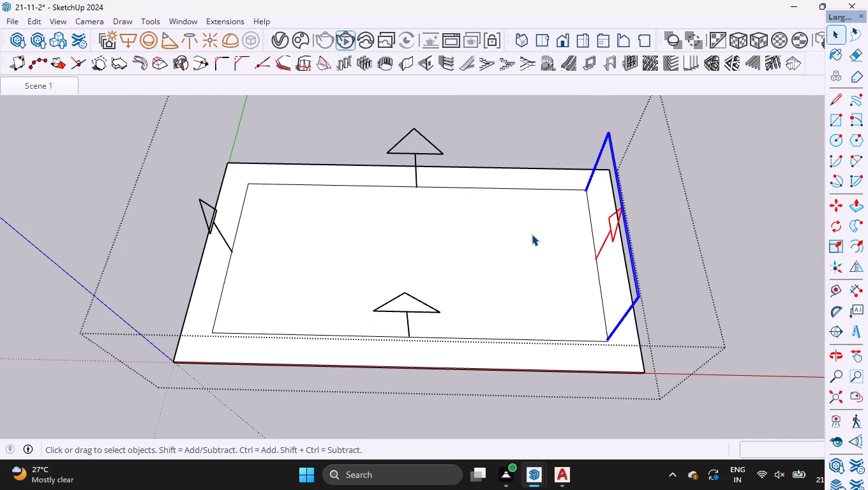
{"action": "left_click", "coordinate": [524, 246]}
{"action": "right_click", "coordinate": [522, 245]}
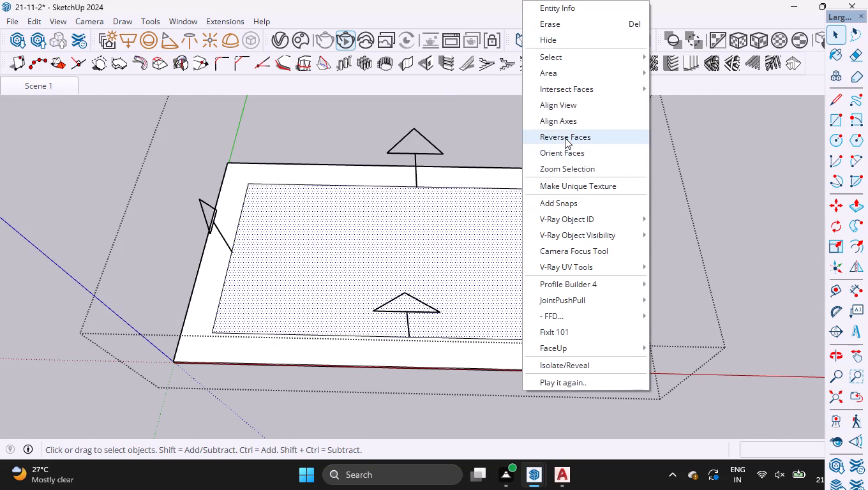
{"action": "left_click", "coordinate": [565, 138]}
{"action": "left_click", "coordinate": [746, 205]}
Reveal the rest of the model around the isolated ceiling frame group.
{"action": "scroll", "coordinate": [534, 207], "scroll_direction": "down", "scroll_amount": 5}
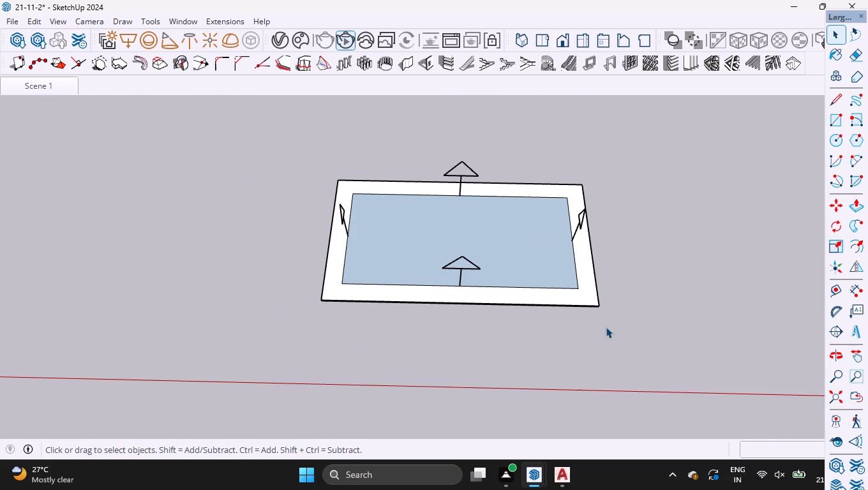
{"action": "left_click_drag", "start_coordinate": [606, 327], "coordinate": [538, 249]}
{"action": "right_click", "coordinate": [575, 281]}
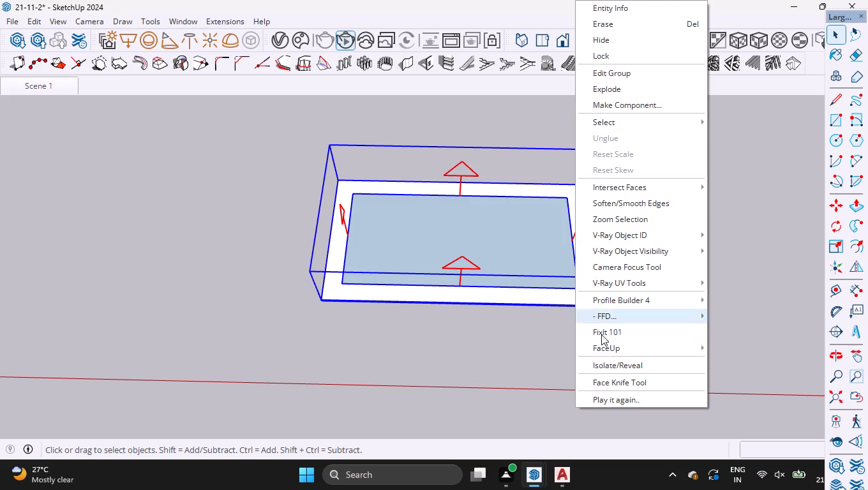
{"action": "left_click", "coordinate": [605, 366]}
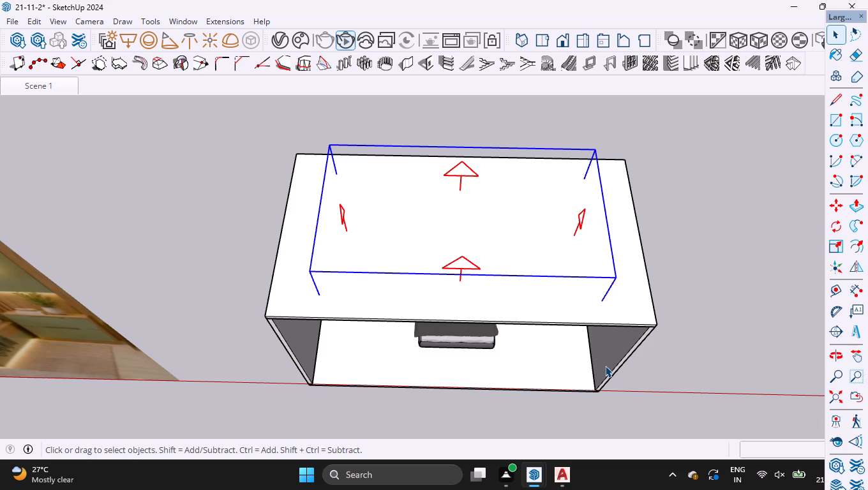
{"action": "scroll", "coordinate": [634, 323], "scroll_direction": "down", "scroll_amount": 7}
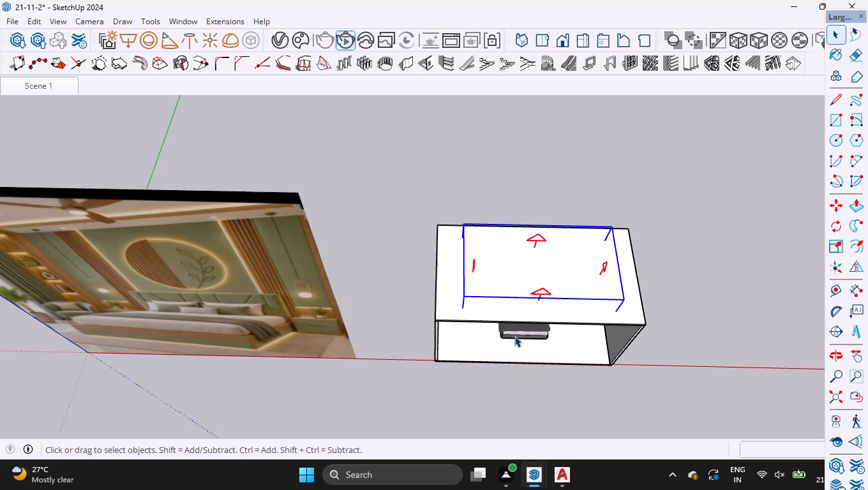
{"action": "middle_click_drag", "start_coordinate": [438, 352], "coordinate": [474, 214]}
{"action": "scroll", "coordinate": [400, 302], "scroll_direction": "down", "scroll_amount": 6}
{"action": "left_click", "coordinate": [604, 326]}
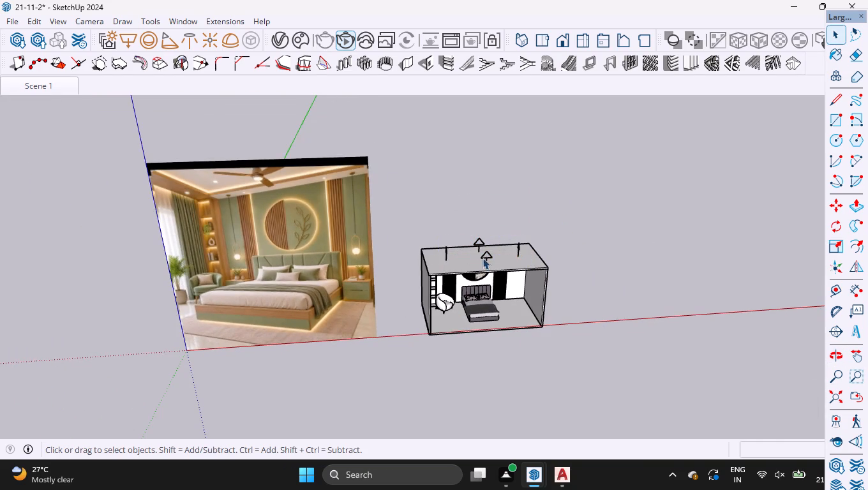
Isolate the lowered ceiling frame group, picking it from below inside the room.
{"action": "middle_click_drag", "start_coordinate": [488, 309], "coordinate": [438, 130]}
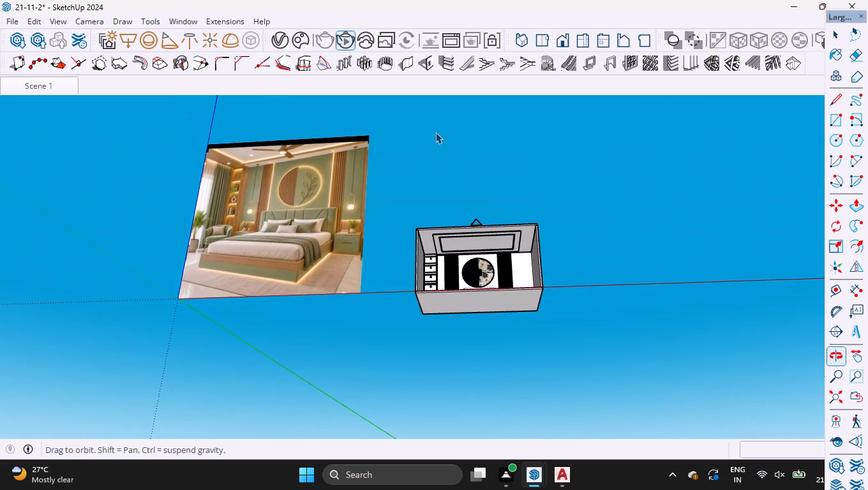
{"action": "scroll", "coordinate": [495, 252], "scroll_direction": "up", "scroll_amount": 17}
{"action": "left_click", "coordinate": [550, 218]}
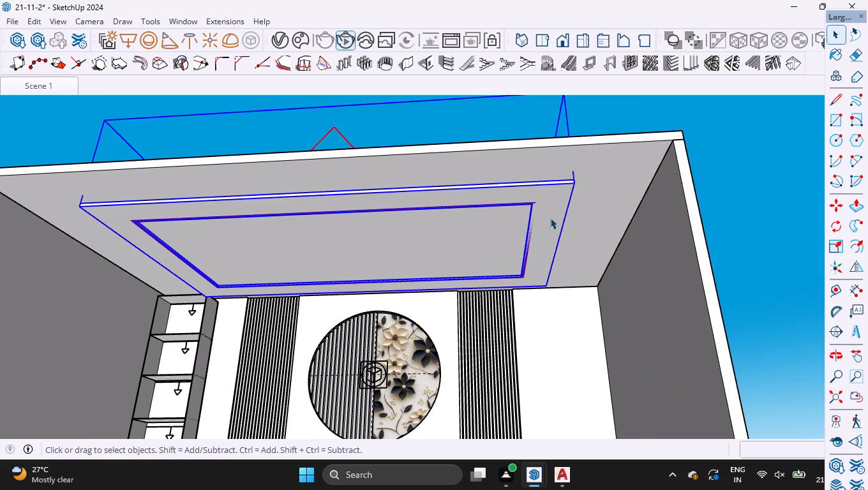
{"action": "right_click", "coordinate": [550, 218]}
{"action": "left_click", "coordinate": [558, 364]}
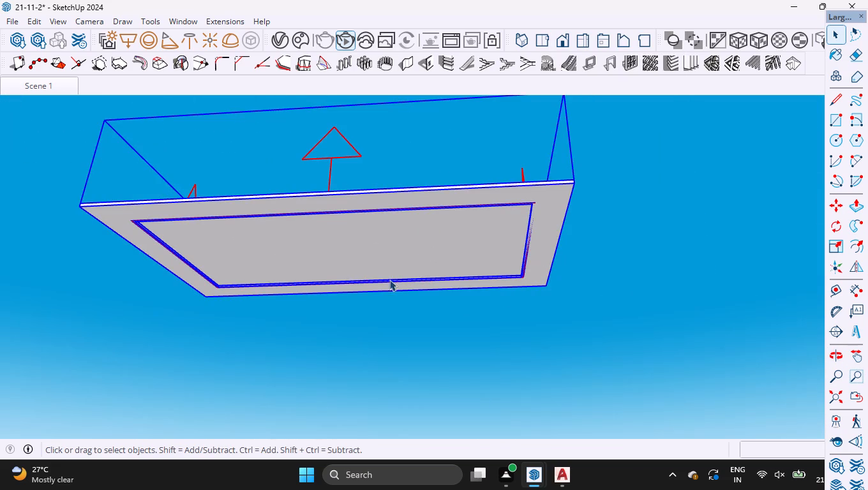
Inside the ceiling frame group, place guides 1' inward from both short outer edges of the underside.
{"action": "middle_click_drag", "start_coordinate": [394, 272], "coordinate": [456, 176]}
{"action": "scroll", "coordinate": [409, 204], "scroll_direction": "up", "scroll_amount": 1}
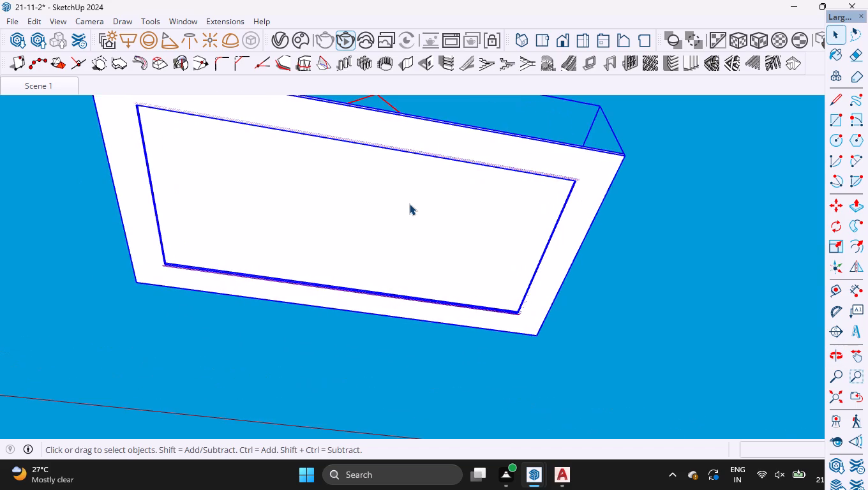
{"action": "scroll", "coordinate": [395, 216], "scroll_direction": "down", "scroll_amount": 4}
{"action": "middle_click_drag", "start_coordinate": [597, 281], "coordinate": [550, 150]}
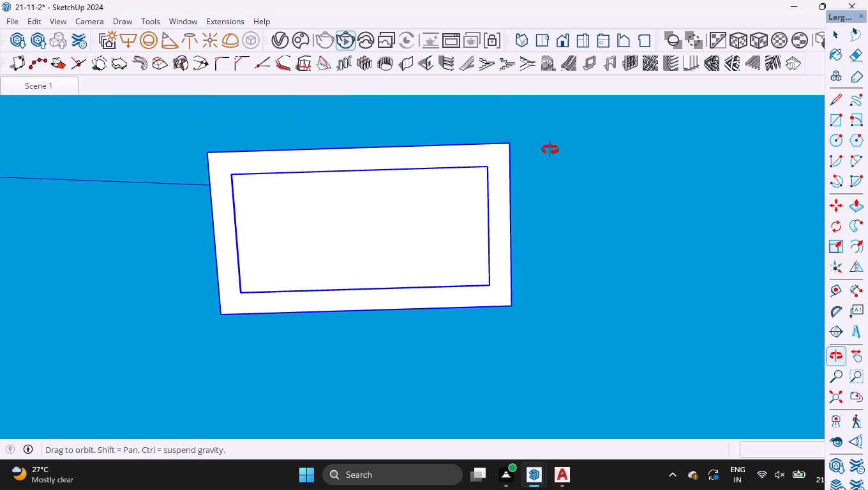
{"action": "middle_click_drag", "start_coordinate": [550, 150], "coordinate": [553, 149]}
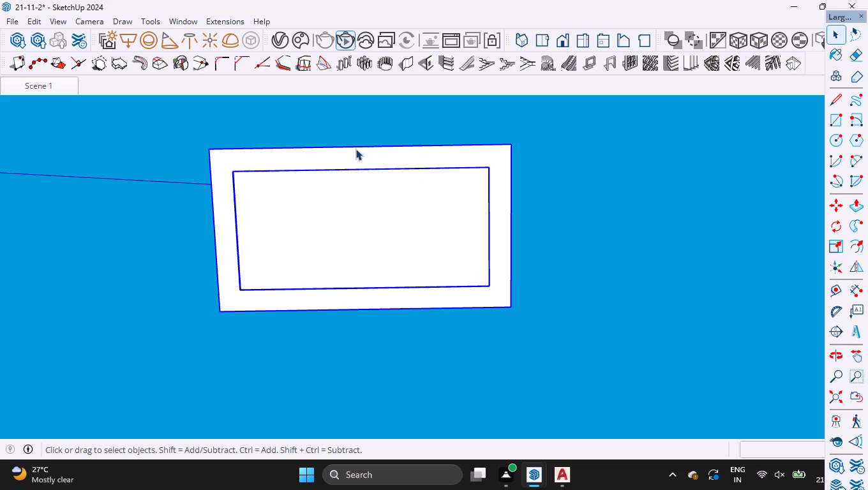
{"action": "scroll", "coordinate": [355, 149], "scroll_direction": "up", "scroll_amount": 4}
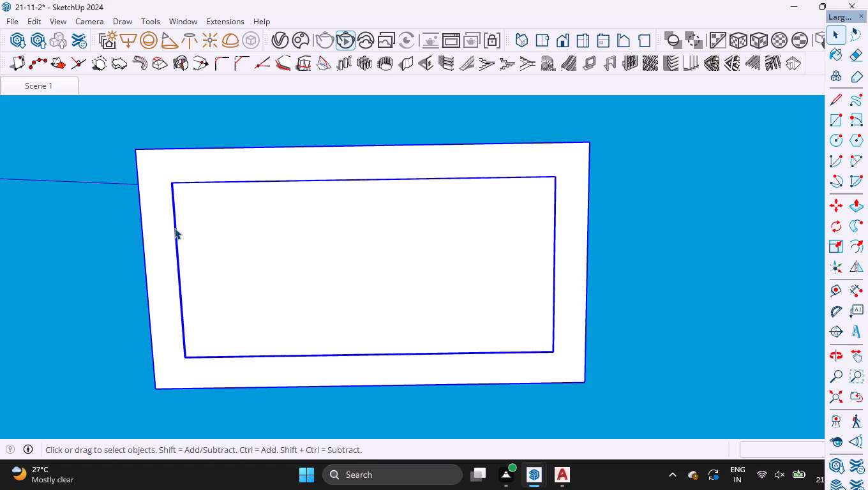
{"action": "double_click", "coordinate": [170, 244]}
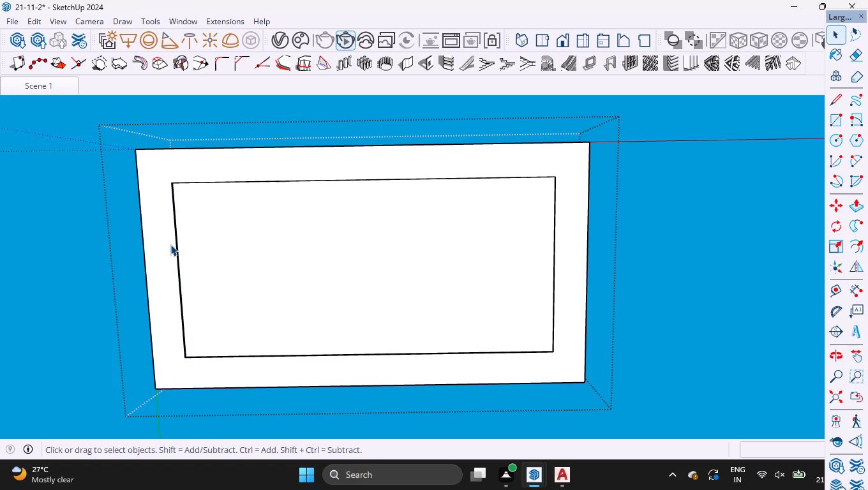
{"action": "key", "text": "t"}
{"action": "left_click", "coordinate": [141, 260]}
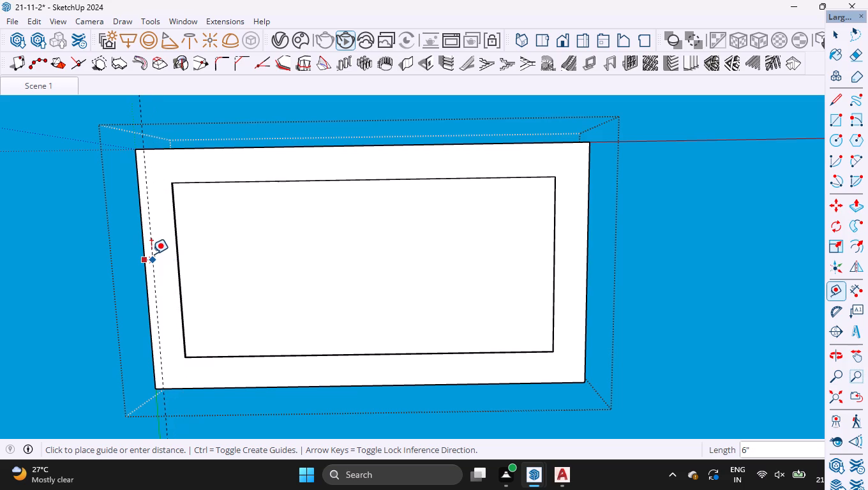
{"action": "type", "text": "1'"}
{"action": "key", "text": "Return"}
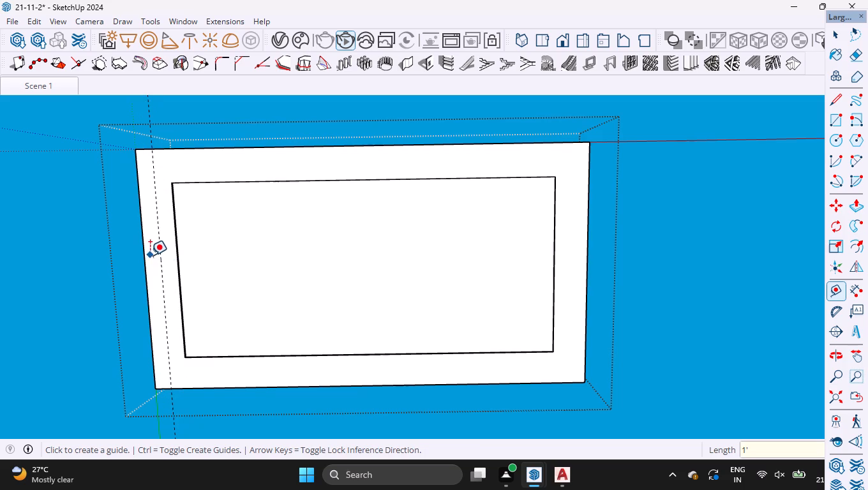
{"action": "left_click", "coordinate": [585, 281]}
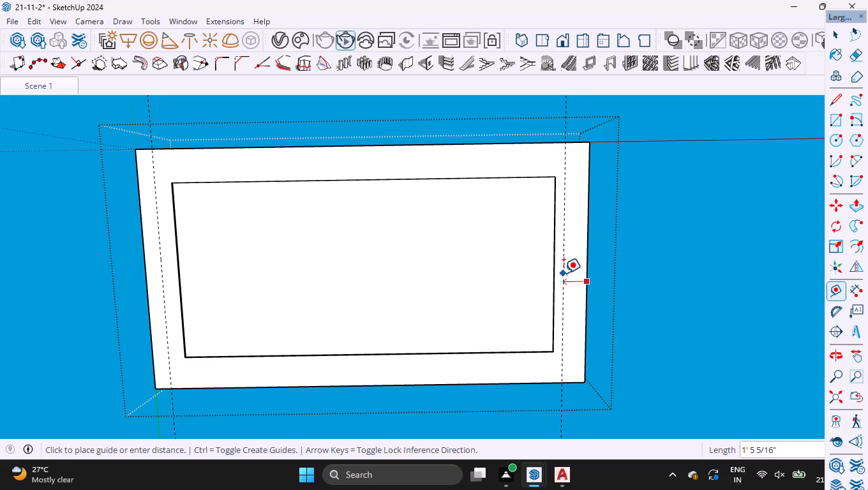
{"action": "type", "text": "1'"}
{"action": "key", "text": "Return"}
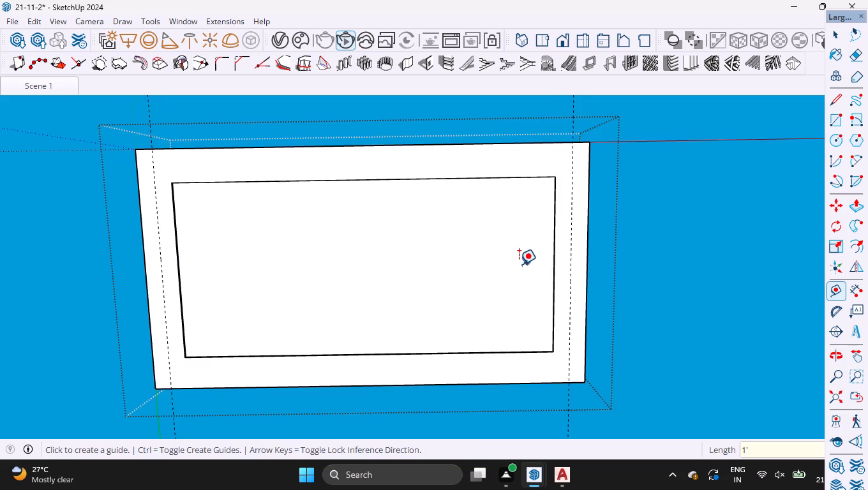
Place guides 1' inward from both long outer edges of the ceiling frame's underside.
{"action": "left_click", "coordinate": [421, 147]}
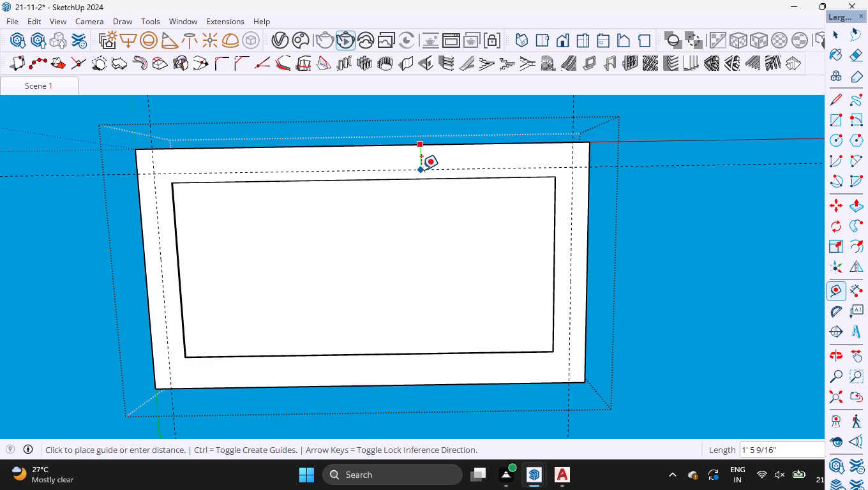
{"action": "type", "text": "1\\"}
{"action": "key", "text": "BackSpace"}
{"action": "key", "text": "apostrophe"}
{"action": "key", "text": "Return"}
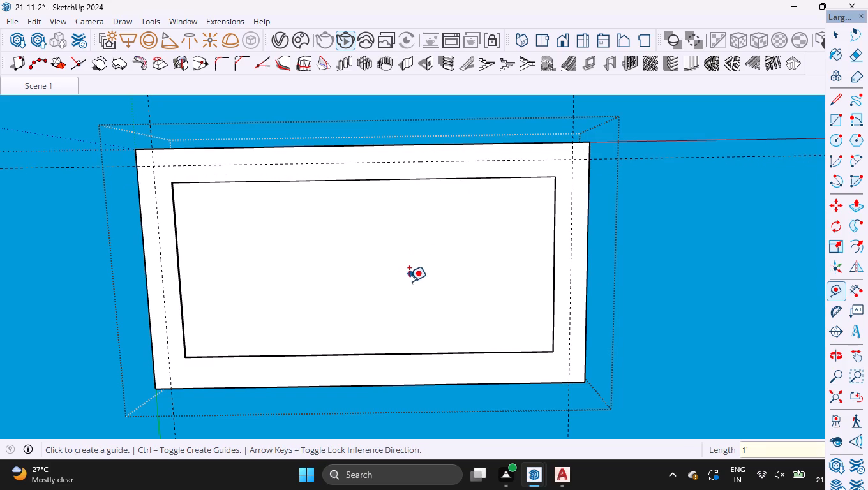
{"action": "left_click", "coordinate": [400, 384]}
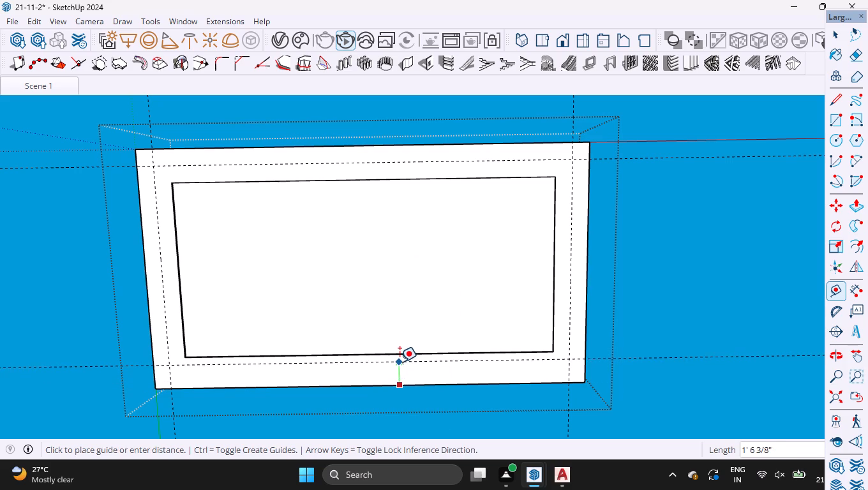
{"action": "type", "text": "1'"}
{"action": "key", "text": "Return"}
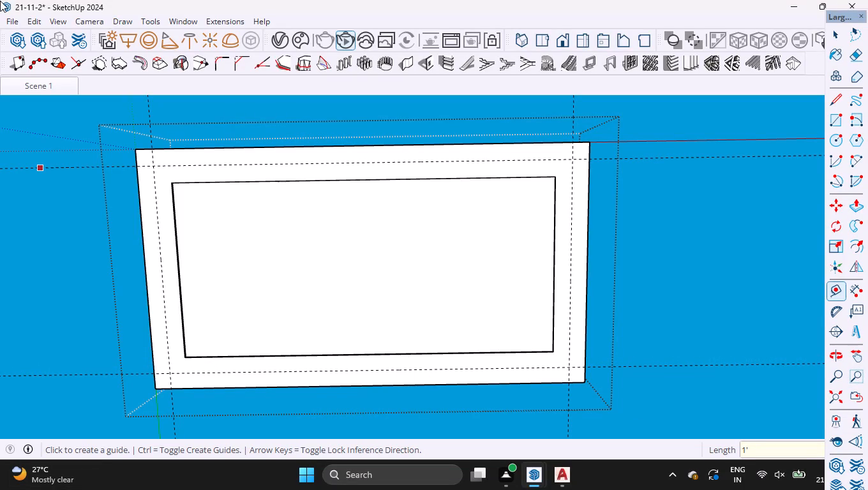
Draw a 100-sided circle with a 6" radius on the guide intersection at the frame corner nearest the origin.
{"action": "key", "text": "c"}
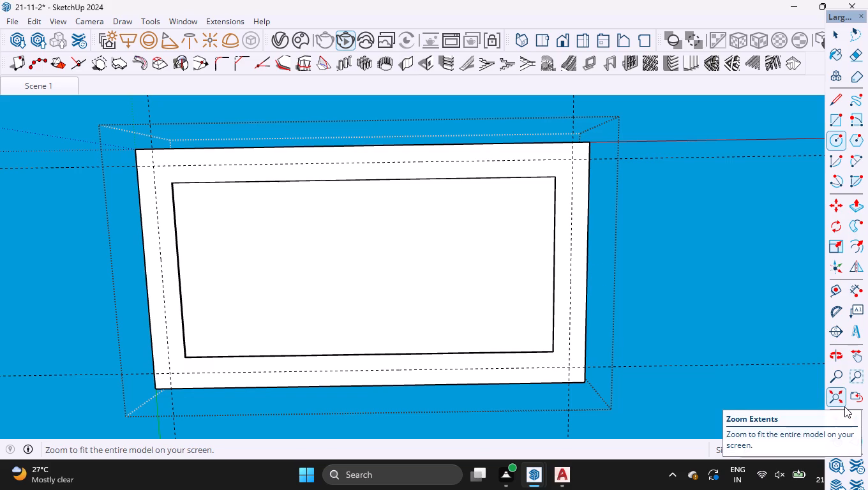
{"action": "type", "text": "100"}
{"action": "key", "text": "Return"}
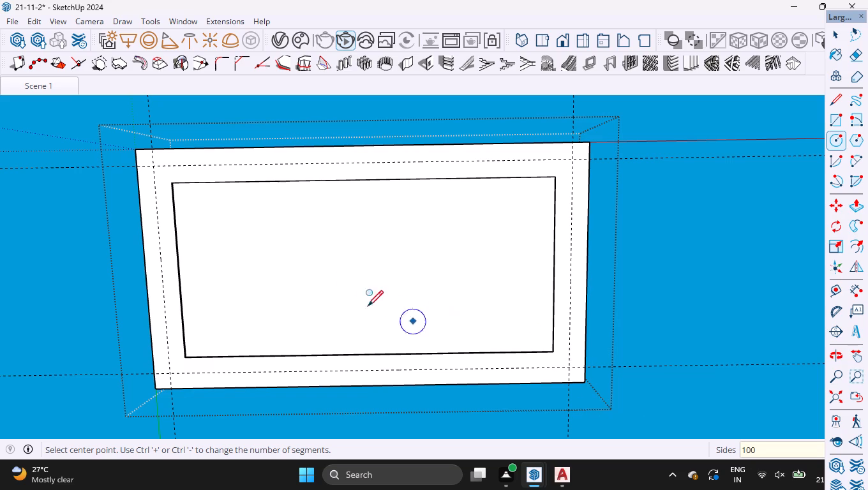
{"action": "left_click", "coordinate": [152, 166]}
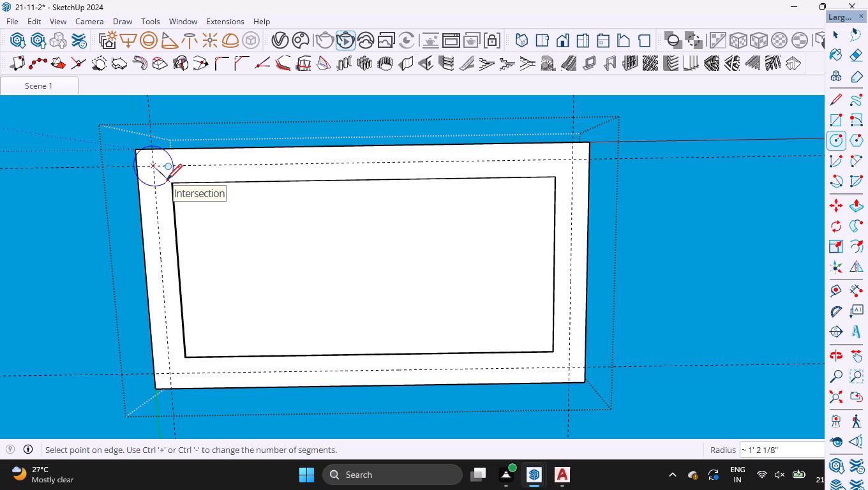
{"action": "type", "text": "6\""}
{"action": "key", "text": "Return"}
{"action": "key", "text": "space"}
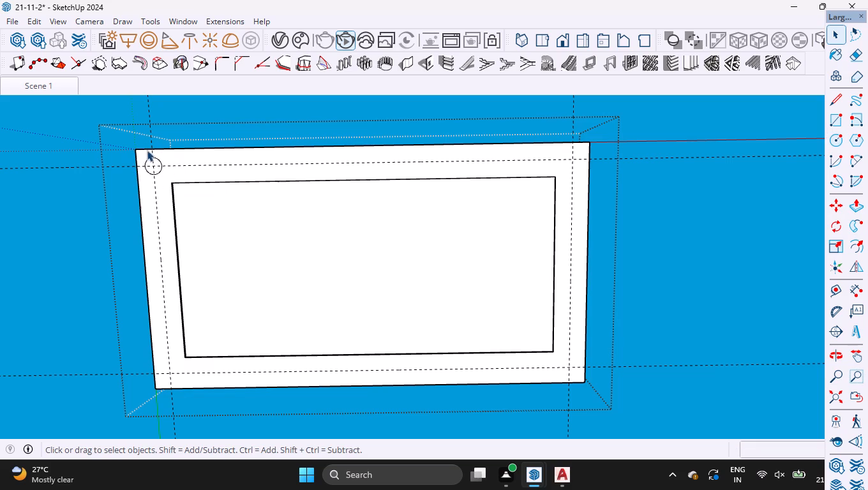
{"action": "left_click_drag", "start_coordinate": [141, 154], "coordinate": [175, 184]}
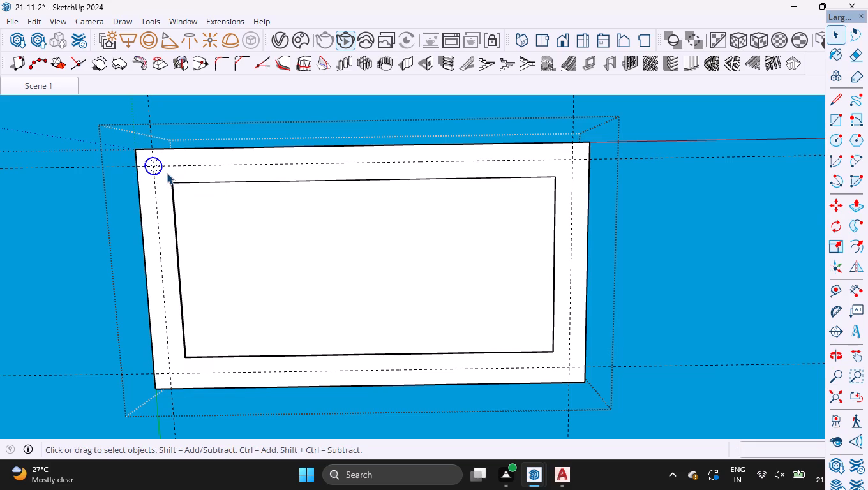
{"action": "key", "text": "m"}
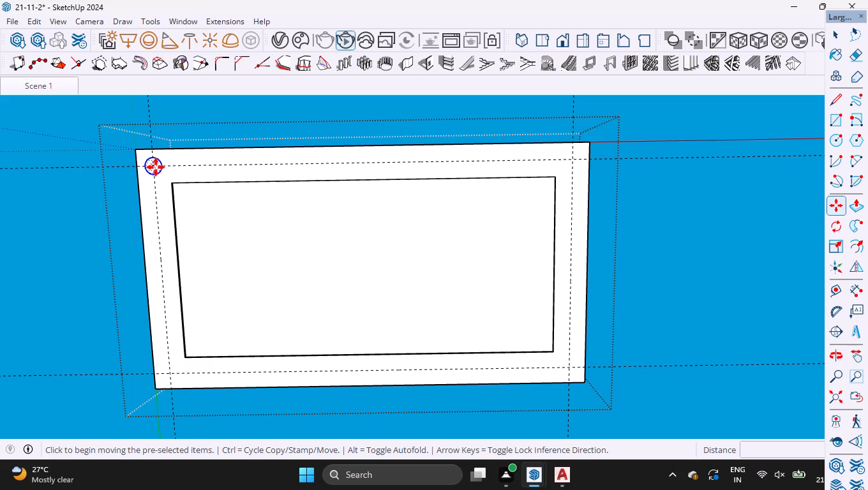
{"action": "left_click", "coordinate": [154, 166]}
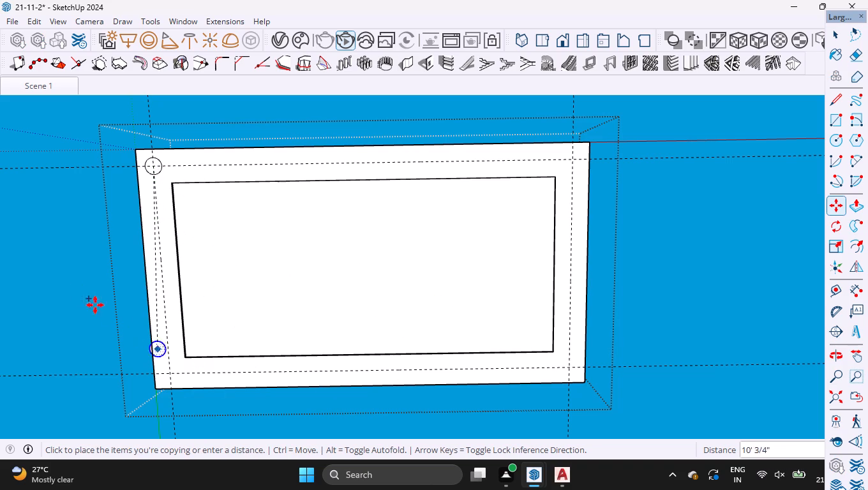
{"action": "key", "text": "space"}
Copy the corner circle along the short-side guide to the far guide intersection, dividing the distance into 3 equal spaces.
{"action": "scroll", "coordinate": [119, 179], "scroll_direction": "up", "scroll_amount": 4}
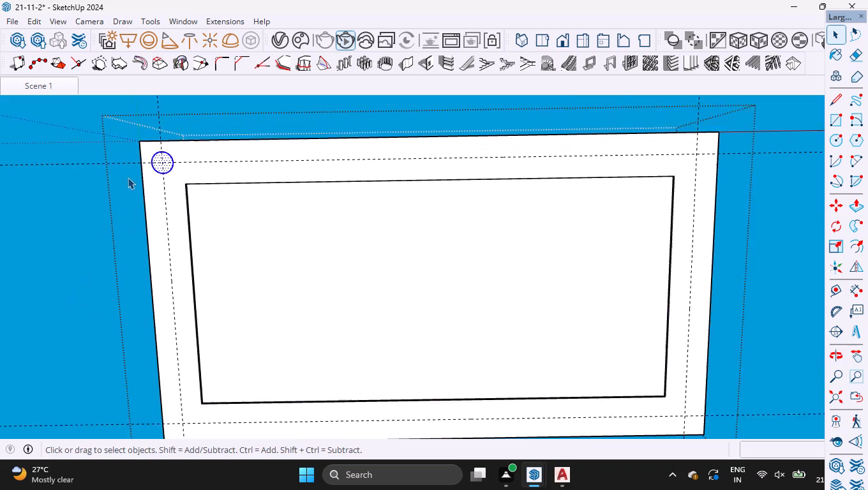
{"action": "scroll", "coordinate": [165, 152], "scroll_direction": "up", "scroll_amount": 5}
{"action": "double_click", "coordinate": [157, 160]}
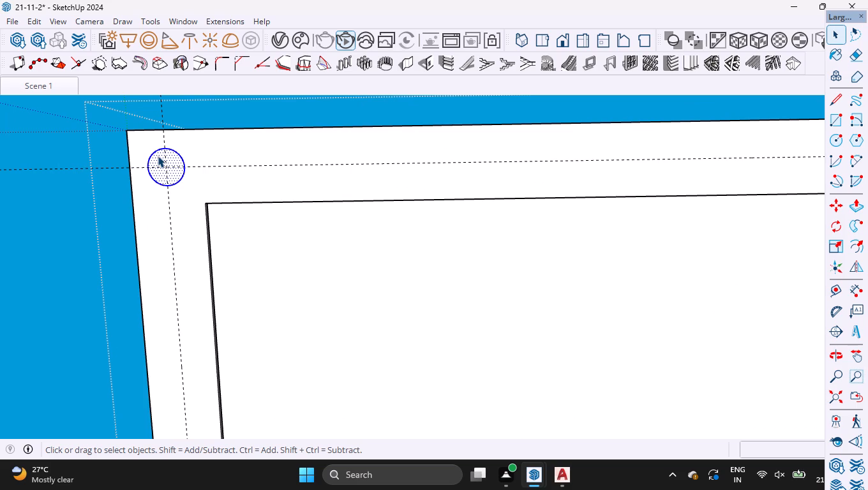
{"action": "key", "text": "m"}
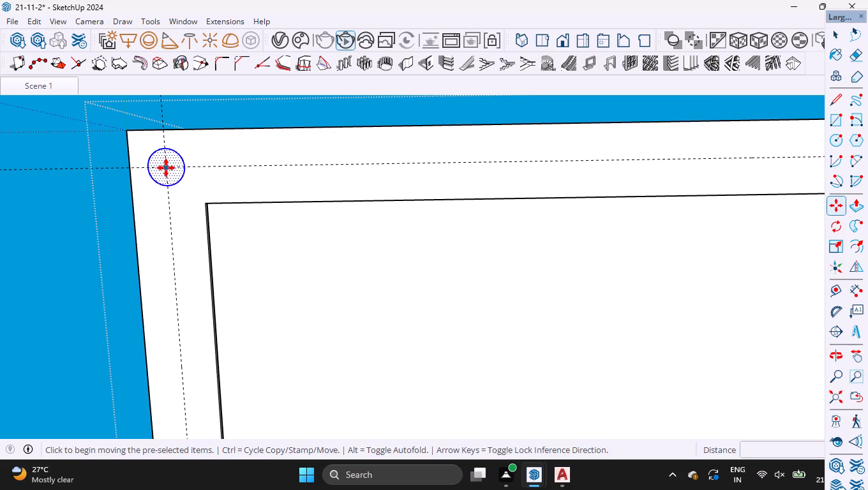
{"action": "left_click", "coordinate": [166, 168]}
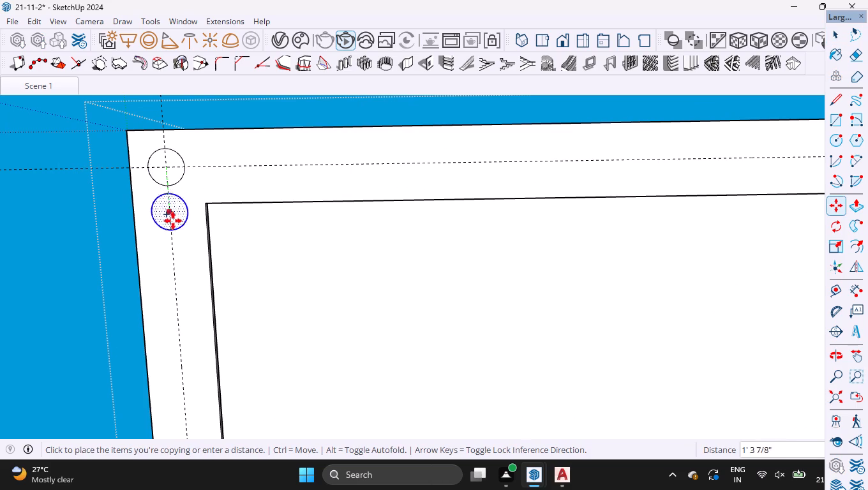
{"action": "key", "text": "Left"}
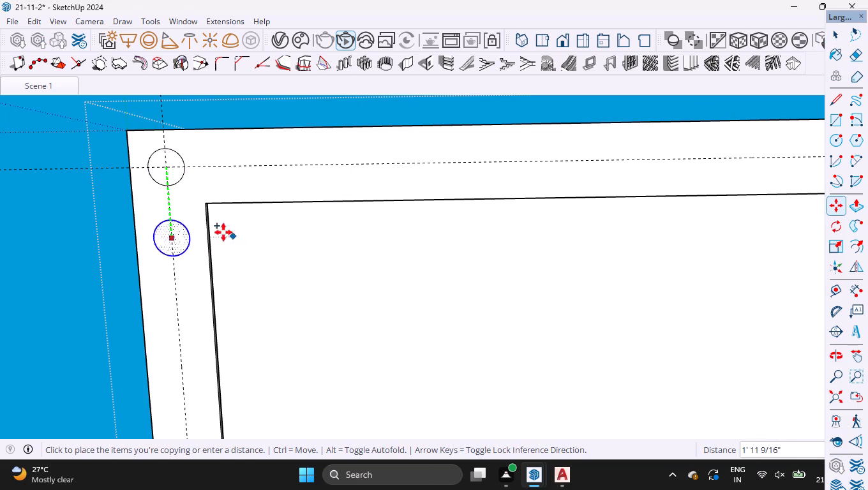
{"action": "scroll", "coordinate": [171, 168], "scroll_direction": "down", "scroll_amount": 10}
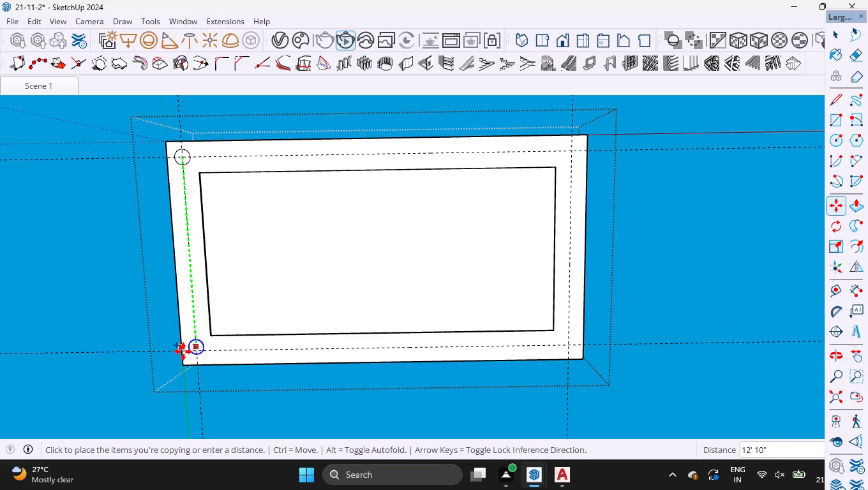
{"action": "left_click", "coordinate": [196, 353]}
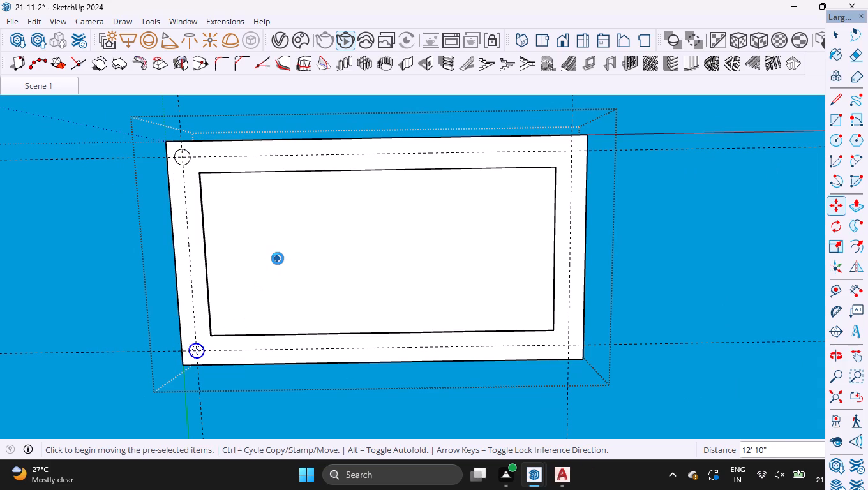
{"action": "key", "text": "slash"}
{"action": "key", "text": "3"}
{"action": "key", "text": "Return"}
{"action": "key", "text": "space"}
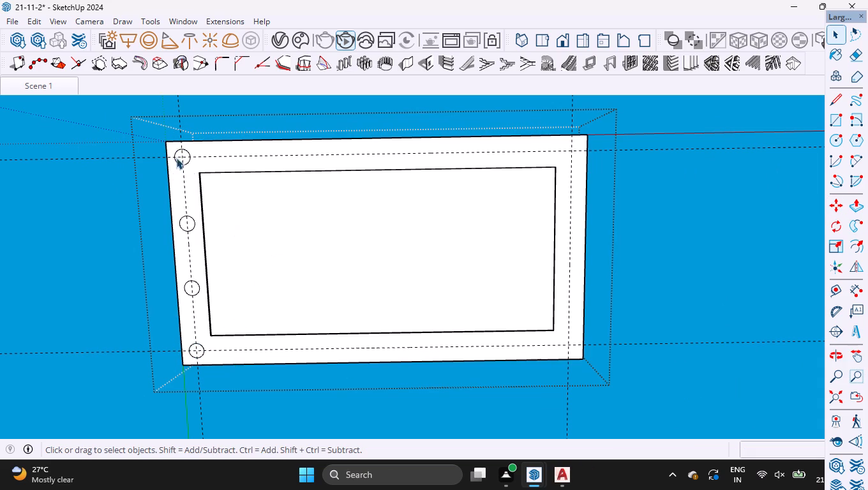
Copy the column of four circles along the red axis to the opposite short-side guide, dividing the distance into 4 equal spaces.
{"action": "scroll", "coordinate": [176, 160], "scroll_direction": "up", "scroll_amount": 4}
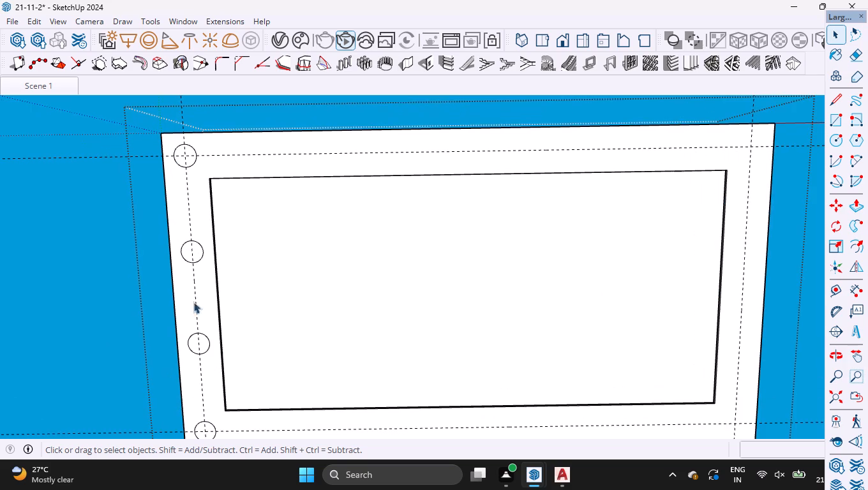
{"action": "double_click", "coordinate": [211, 426]}
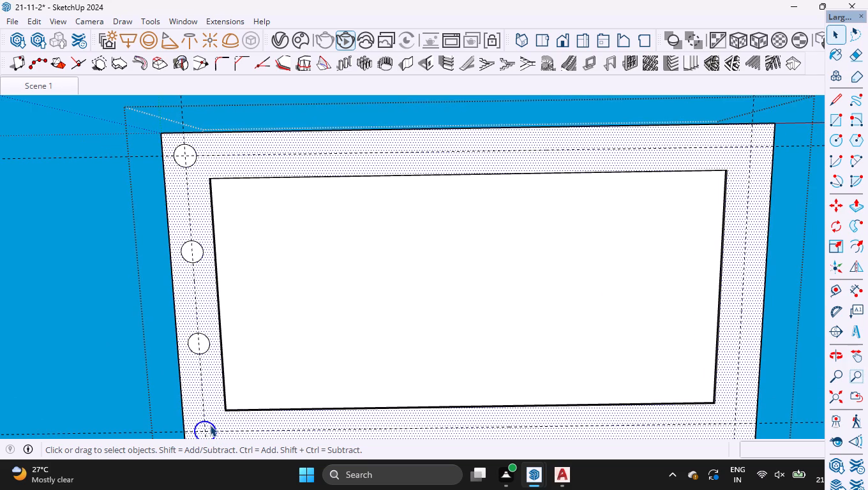
{"action": "double_click", "coordinate": [207, 426]}
{"action": "double_click", "coordinate": [204, 341], "text": "ctrl"}
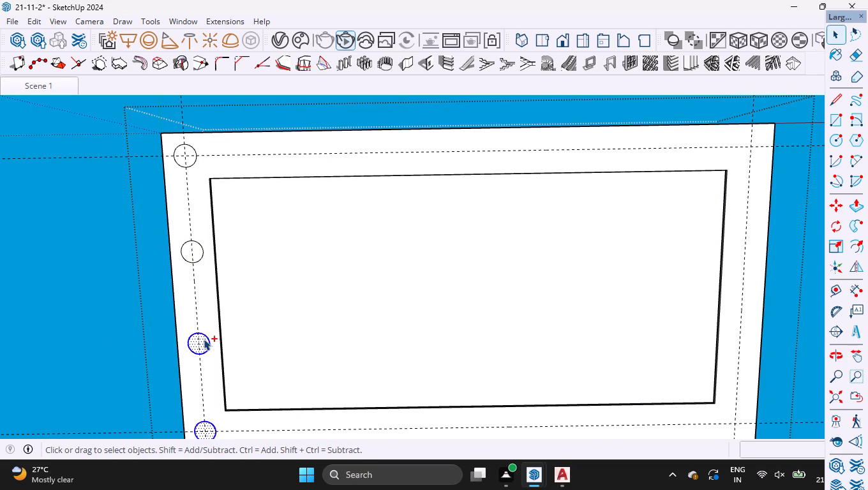
{"action": "double_click", "coordinate": [198, 249], "text": "ctrl"}
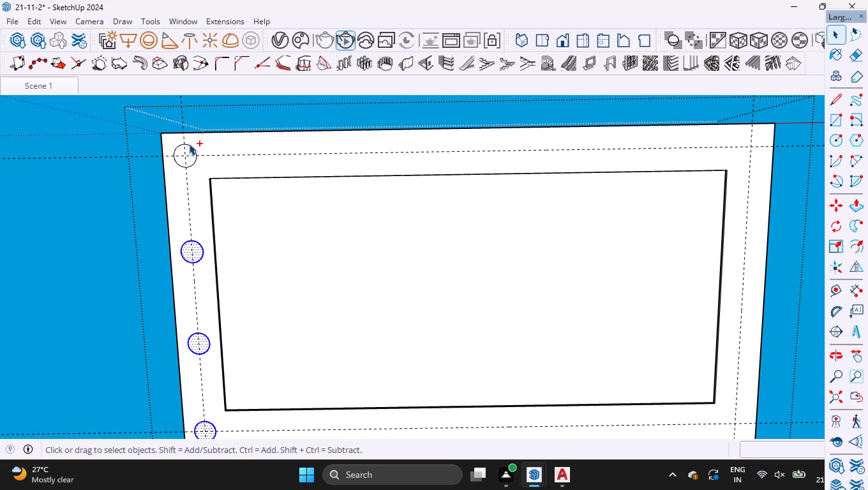
{"action": "double_click", "coordinate": [190, 149], "text": "ctrl"}
{"action": "key", "text": "m"}
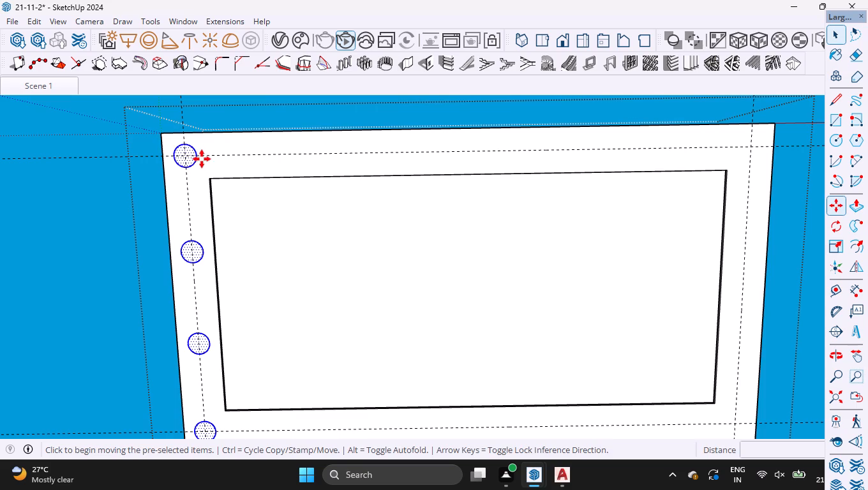
{"action": "scroll", "coordinate": [183, 152], "scroll_direction": "up", "scroll_amount": 6}
{"action": "left_click", "coordinate": [183, 156]}
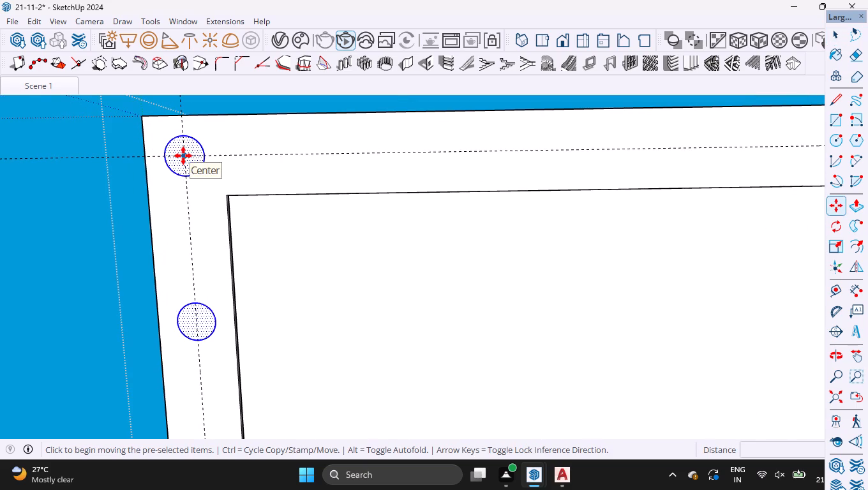
{"action": "key", "text": "Right"}
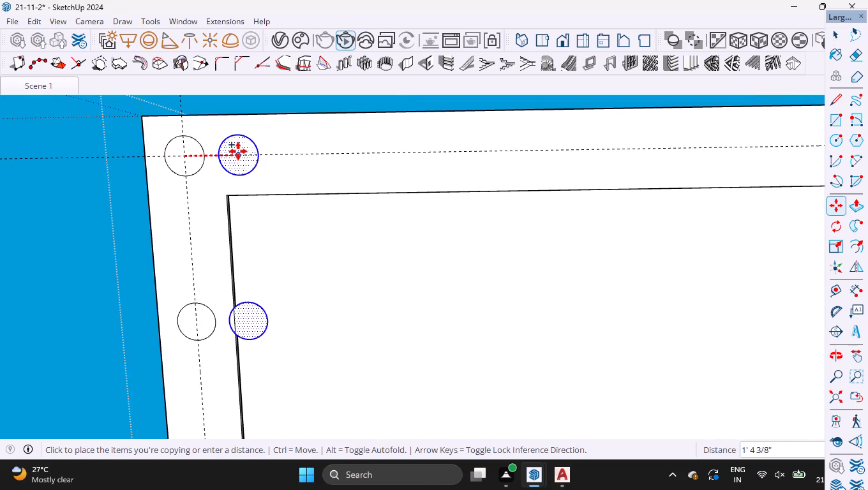
{"action": "scroll", "coordinate": [233, 174], "scroll_direction": "down", "scroll_amount": 5}
{"action": "scroll", "coordinate": [124, 157], "scroll_direction": "down", "scroll_amount": 7}
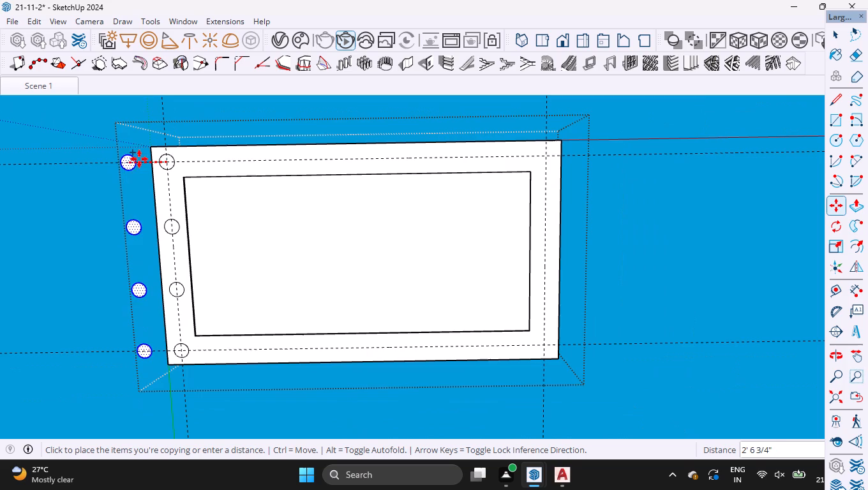
{"action": "left_click", "coordinate": [547, 156]}
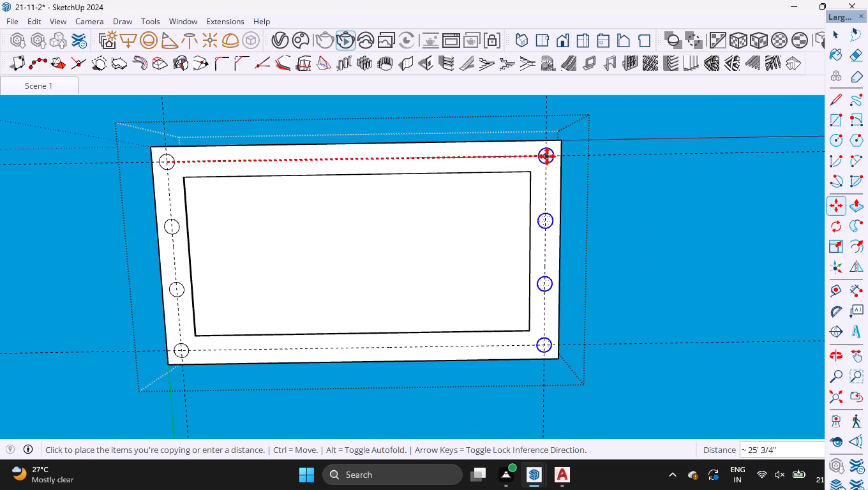
{"action": "type", "text": "/4"}
{"action": "key", "text": "Return"}
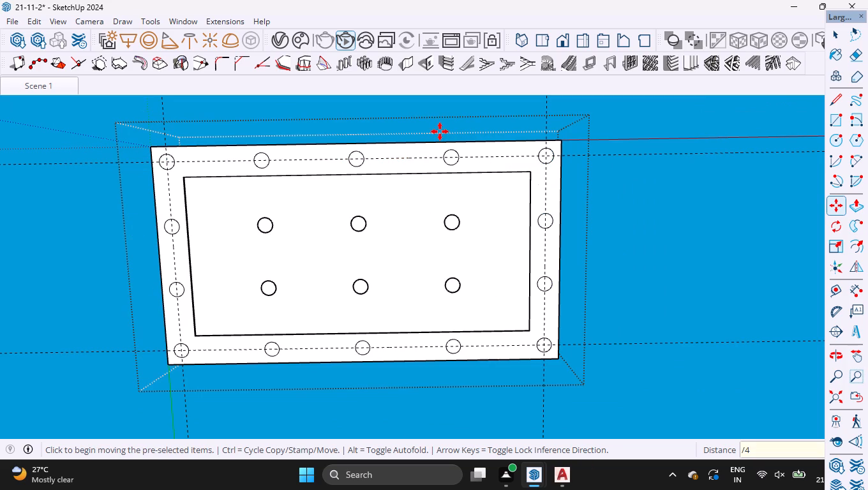
{"action": "key", "text": "space"}
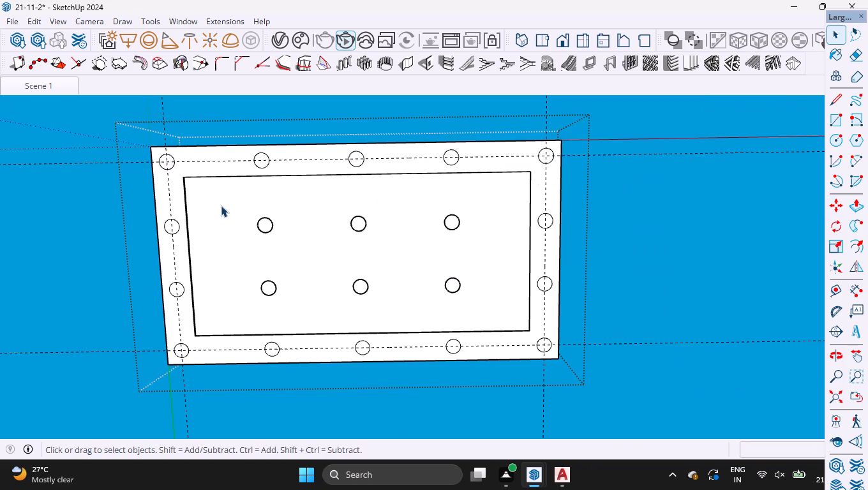
Delete the six circles lying inside the frame's central opening.
{"action": "left_click_drag", "start_coordinate": [222, 195], "coordinate": [477, 311]}
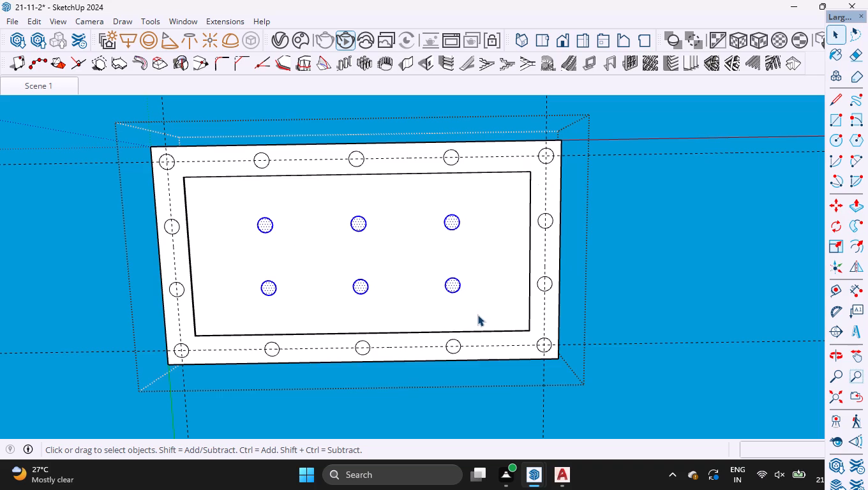
{"action": "key", "text": "Delete"}
{"action": "scroll", "coordinate": [418, 313], "scroll_direction": "down", "scroll_amount": 3}
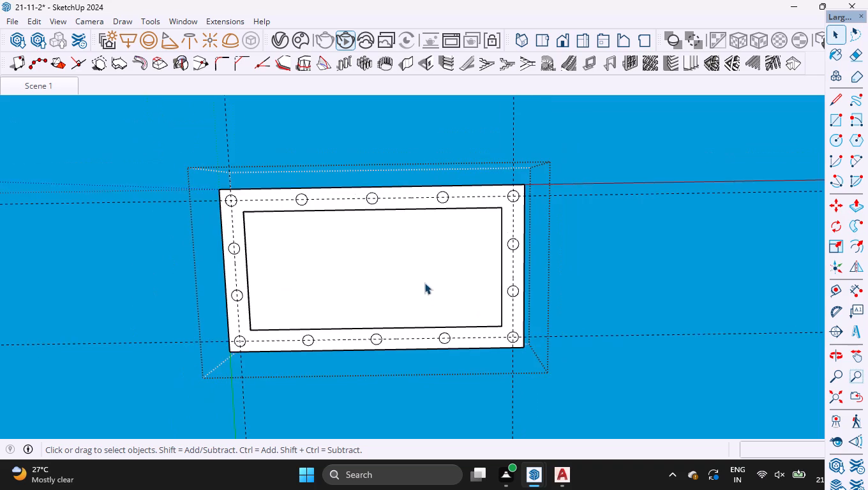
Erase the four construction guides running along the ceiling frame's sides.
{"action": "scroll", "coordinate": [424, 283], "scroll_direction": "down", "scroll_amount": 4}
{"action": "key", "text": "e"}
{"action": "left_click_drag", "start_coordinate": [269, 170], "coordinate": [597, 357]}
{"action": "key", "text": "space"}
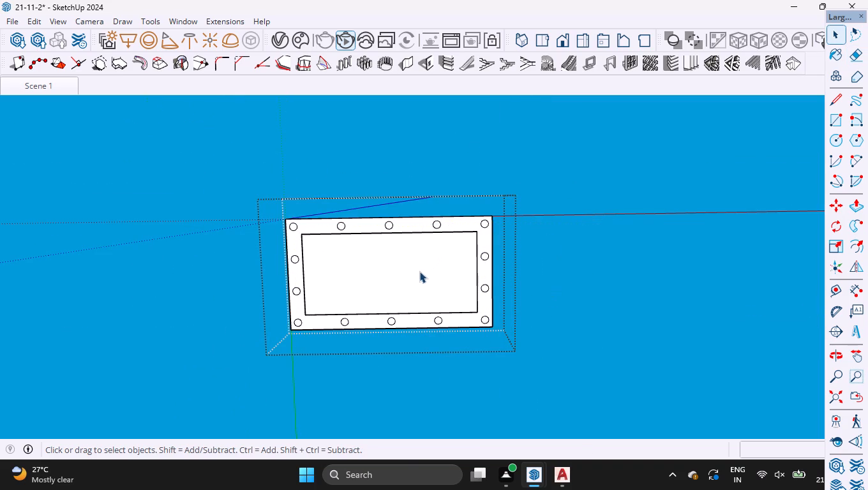
Undo the guide erasure, the deletion of the inner circles and the copying of the circle column along the red axis.
{"action": "scroll", "coordinate": [419, 271], "scroll_direction": "up", "scroll_amount": 2}
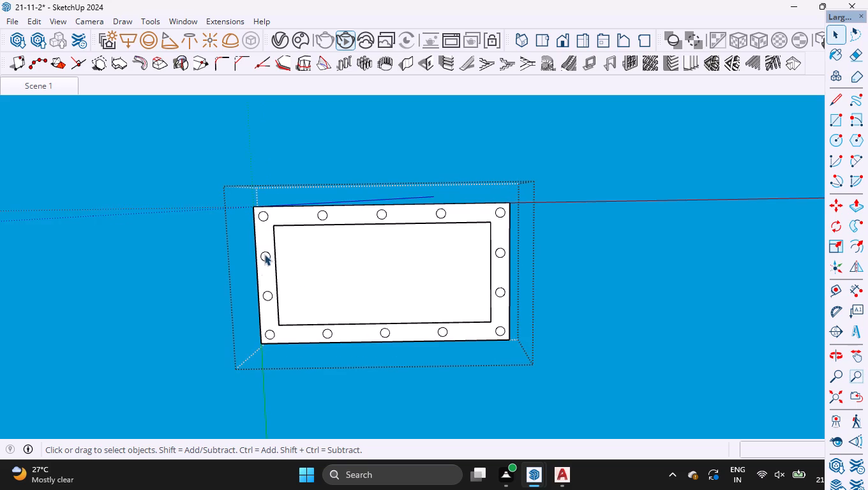
{"action": "scroll", "coordinate": [267, 257], "scroll_direction": "up", "scroll_amount": 1}
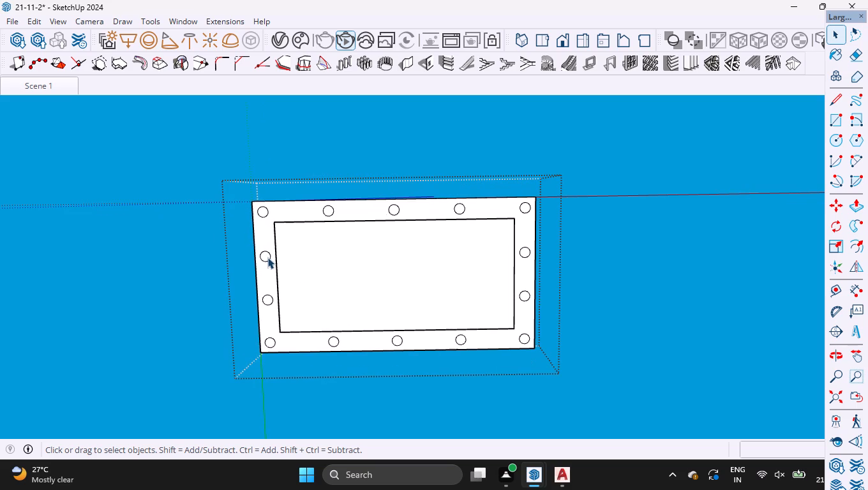
{"action": "scroll", "coordinate": [267, 257], "scroll_direction": "up", "scroll_amount": 1}
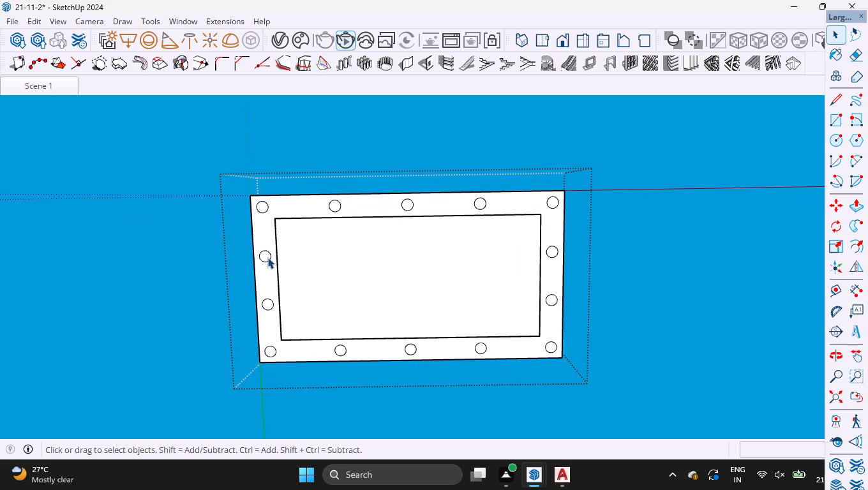
{"action": "key", "text": "ctrl+z"}
{"action": "key", "text": "ctrl+z"}
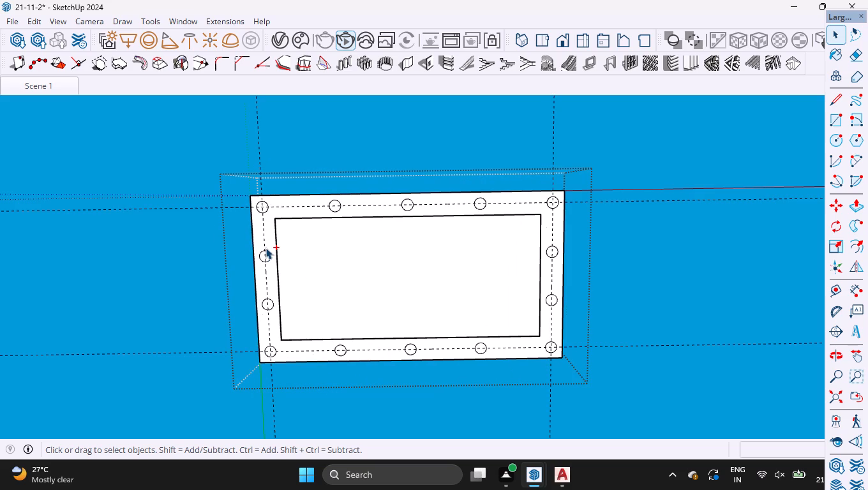
{"action": "key", "text": "ctrl+z"}
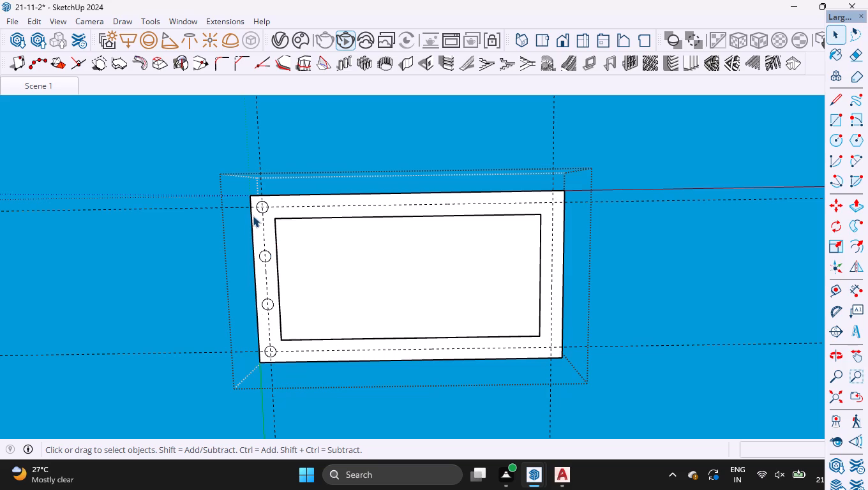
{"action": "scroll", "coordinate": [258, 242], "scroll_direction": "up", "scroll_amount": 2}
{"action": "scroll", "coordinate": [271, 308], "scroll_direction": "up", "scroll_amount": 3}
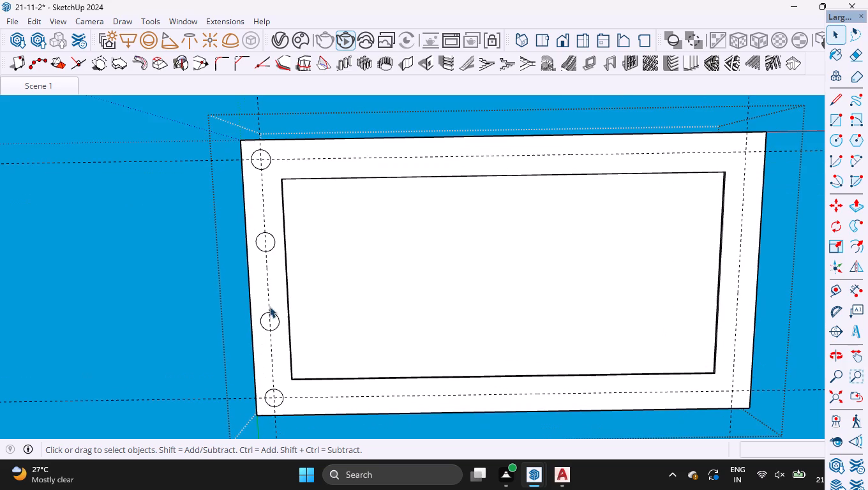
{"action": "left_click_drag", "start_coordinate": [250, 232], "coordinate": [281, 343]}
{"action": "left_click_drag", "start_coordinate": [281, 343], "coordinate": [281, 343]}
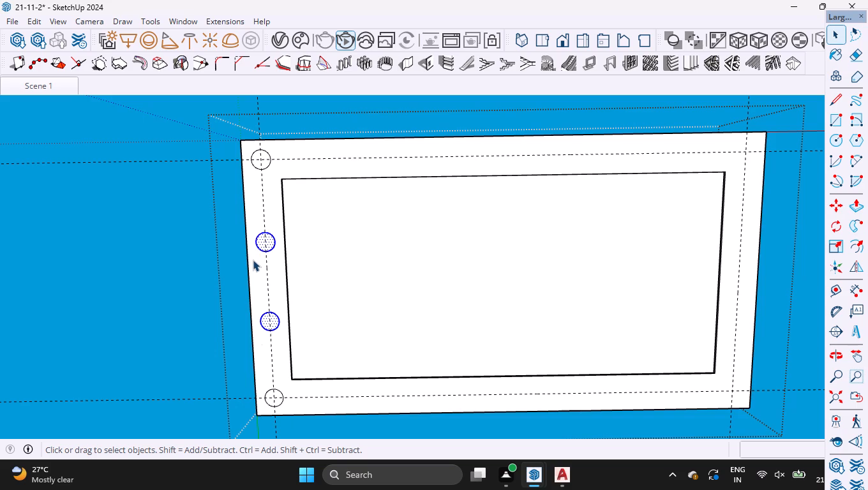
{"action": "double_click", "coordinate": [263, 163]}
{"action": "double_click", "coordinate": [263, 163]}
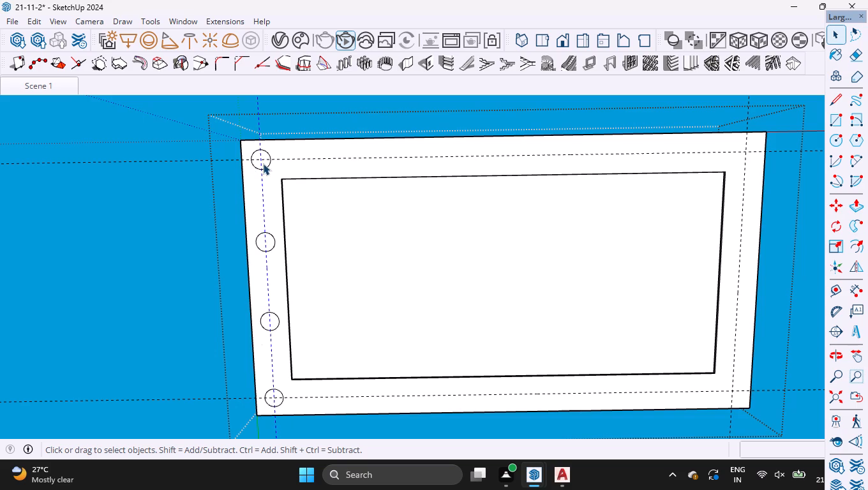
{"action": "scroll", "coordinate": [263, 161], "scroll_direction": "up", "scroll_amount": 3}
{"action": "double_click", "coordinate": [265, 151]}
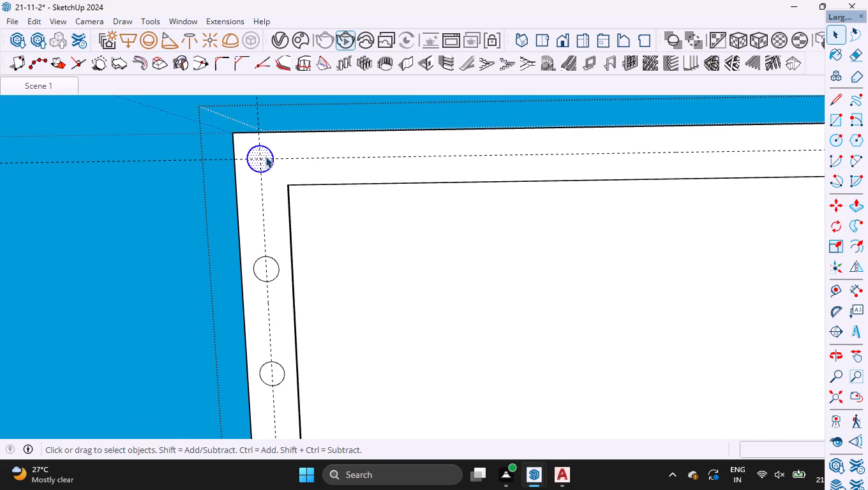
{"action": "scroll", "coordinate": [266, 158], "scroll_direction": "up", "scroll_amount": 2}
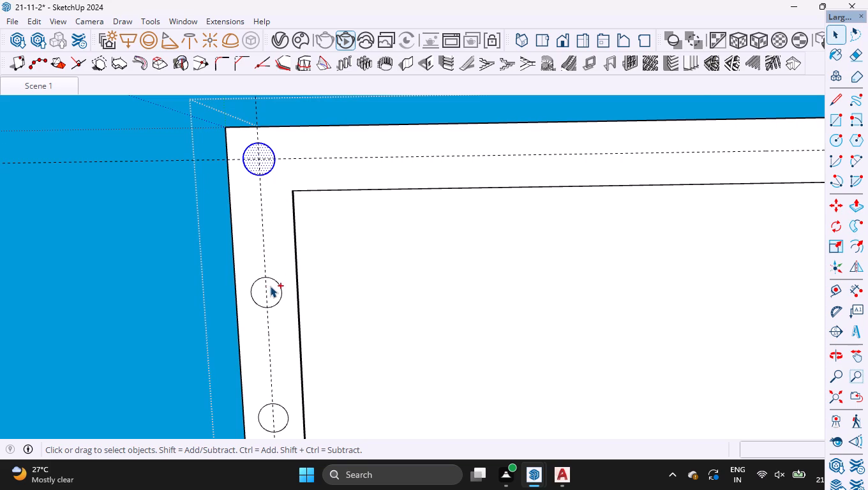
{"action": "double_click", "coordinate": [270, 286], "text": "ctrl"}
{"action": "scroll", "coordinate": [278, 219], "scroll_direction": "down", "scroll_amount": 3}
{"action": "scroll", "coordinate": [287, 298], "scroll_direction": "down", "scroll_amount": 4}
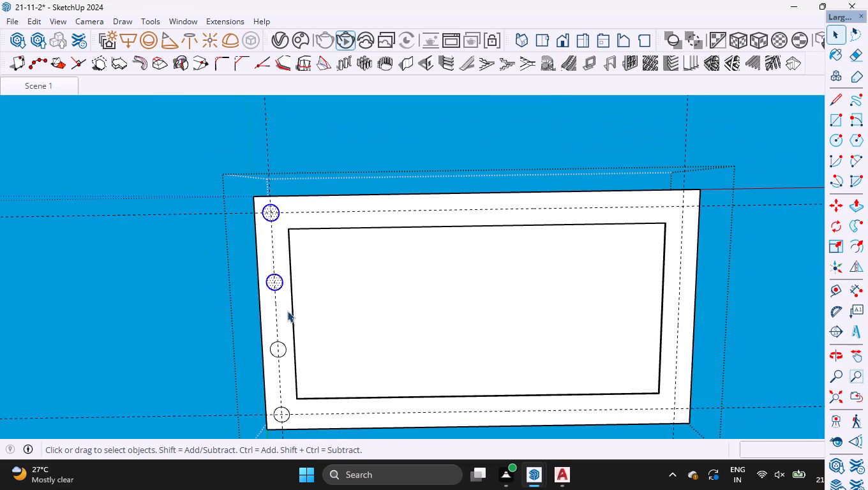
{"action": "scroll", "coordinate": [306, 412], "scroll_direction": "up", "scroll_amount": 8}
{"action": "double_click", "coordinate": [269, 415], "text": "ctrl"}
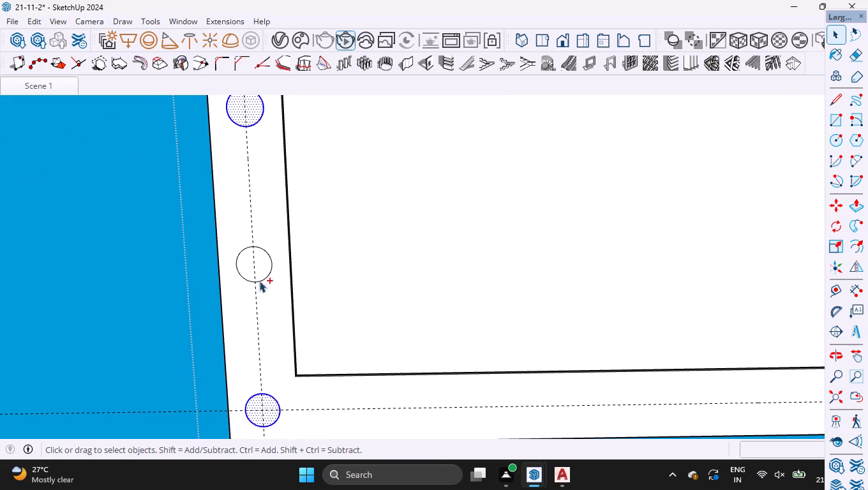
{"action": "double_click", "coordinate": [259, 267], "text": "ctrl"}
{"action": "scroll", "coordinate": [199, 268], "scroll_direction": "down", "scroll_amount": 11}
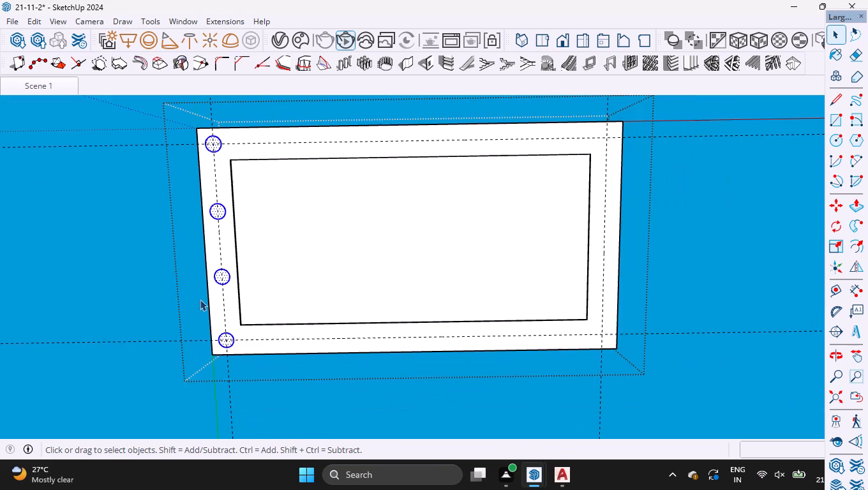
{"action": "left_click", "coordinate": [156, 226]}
Delete the other three circles on the short-side guide, keeping only the corner circle nearest the origin.
{"action": "left_click_drag", "start_coordinate": [207, 203], "coordinate": [210, 207], "text": "ctrl"}
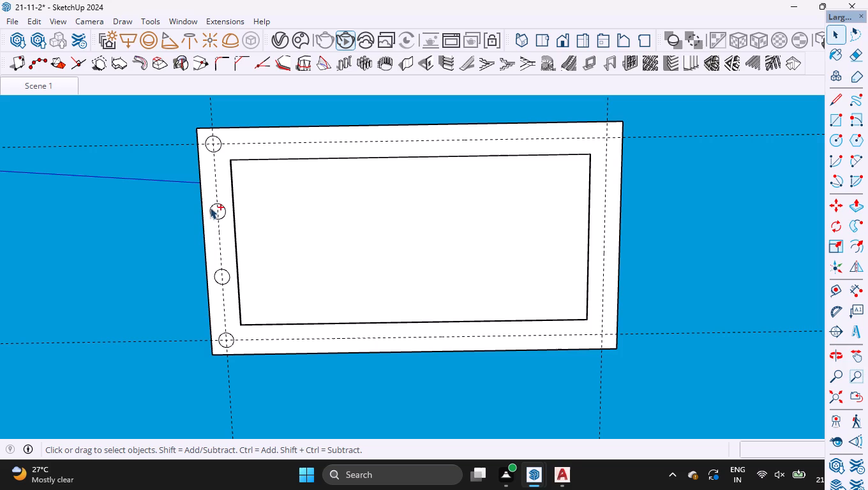
{"action": "left_click_drag", "start_coordinate": [210, 207], "coordinate": [228, 232], "text": "ctrl"}
{"action": "scroll", "coordinate": [221, 215], "scroll_direction": "up", "scroll_amount": 4}
{"action": "double_click", "coordinate": [221, 210]}
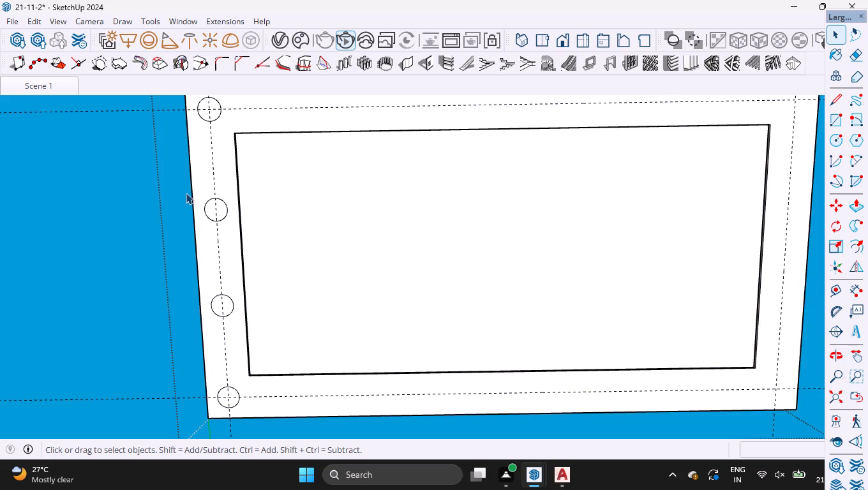
{"action": "double_click", "coordinate": [211, 210]}
{"action": "key", "text": "Delete"}
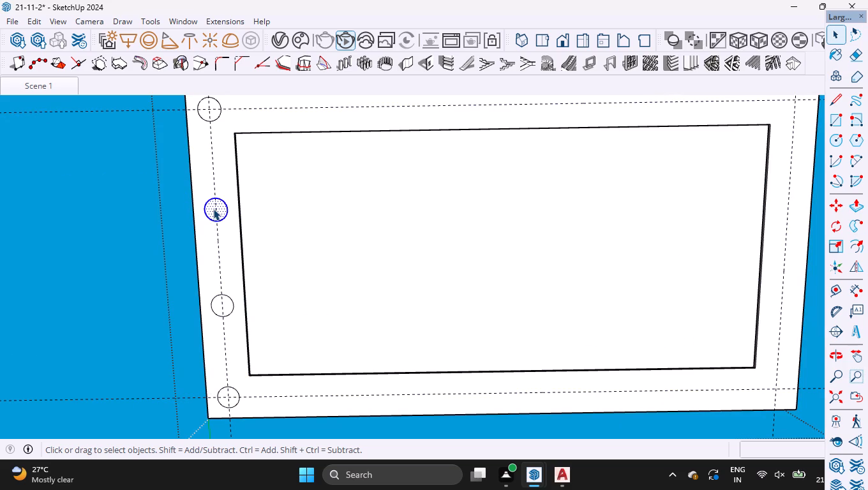
{"action": "double_click", "coordinate": [216, 305]}
{"action": "key", "text": "Delete"}
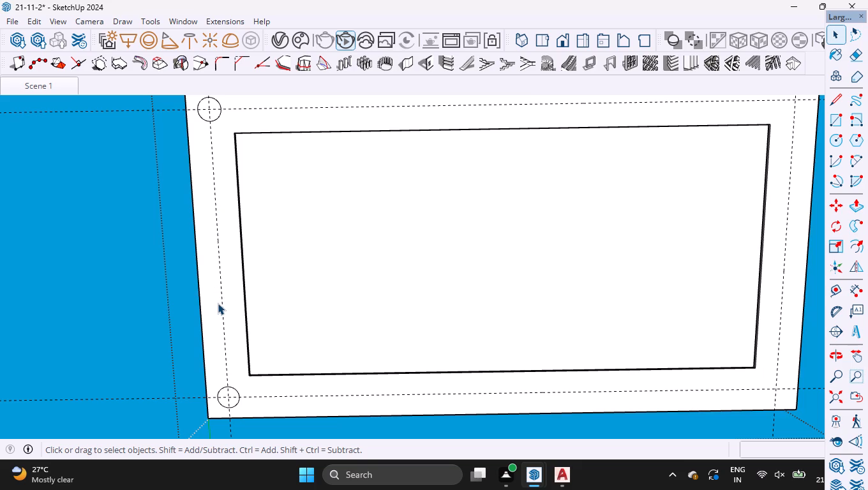
{"action": "double_click", "coordinate": [223, 400]}
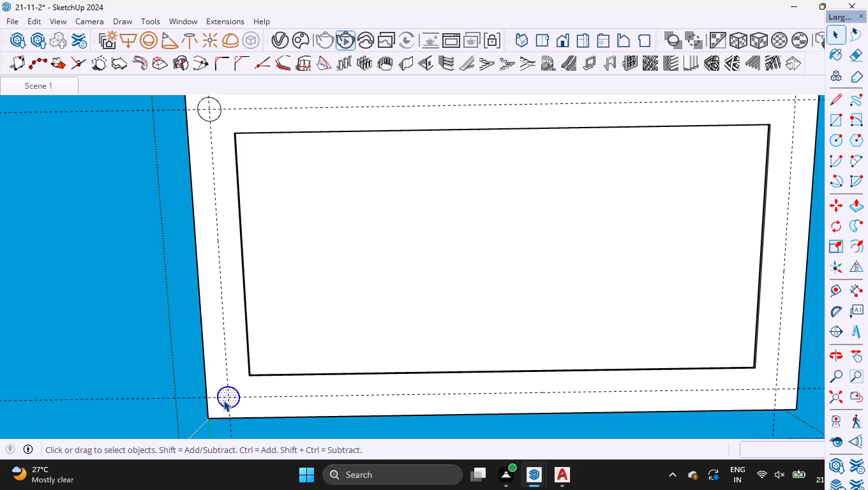
{"action": "key", "text": "Delete"}
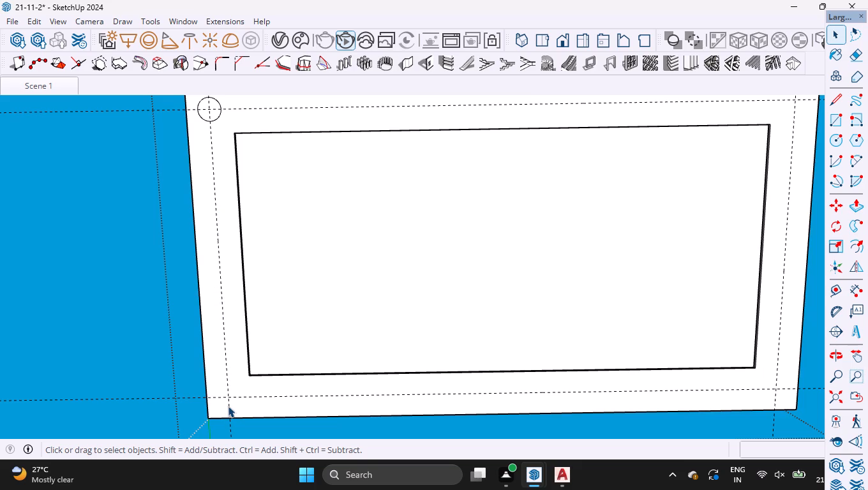
Copy the corner circle along the green axis to the short-side guide's far intersection, dividing the distance into 2 equal spaces.
{"action": "scroll", "coordinate": [228, 406], "scroll_direction": "down", "scroll_amount": 1}
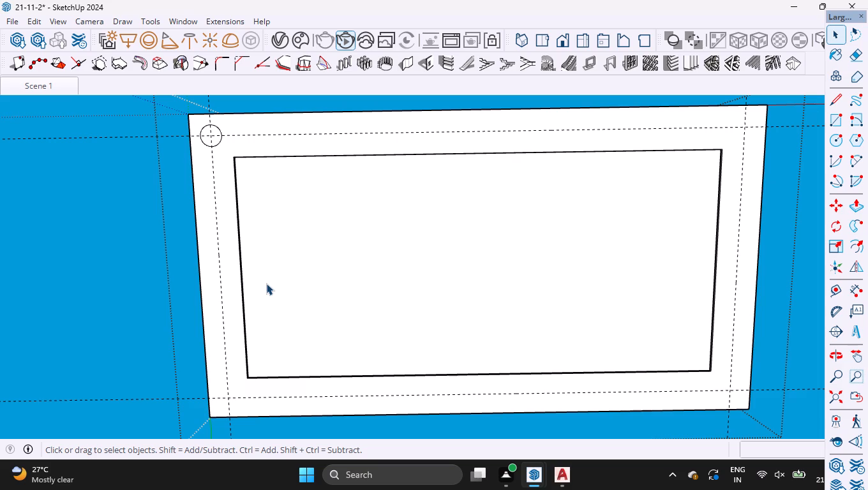
{"action": "double_click", "coordinate": [207, 139]}
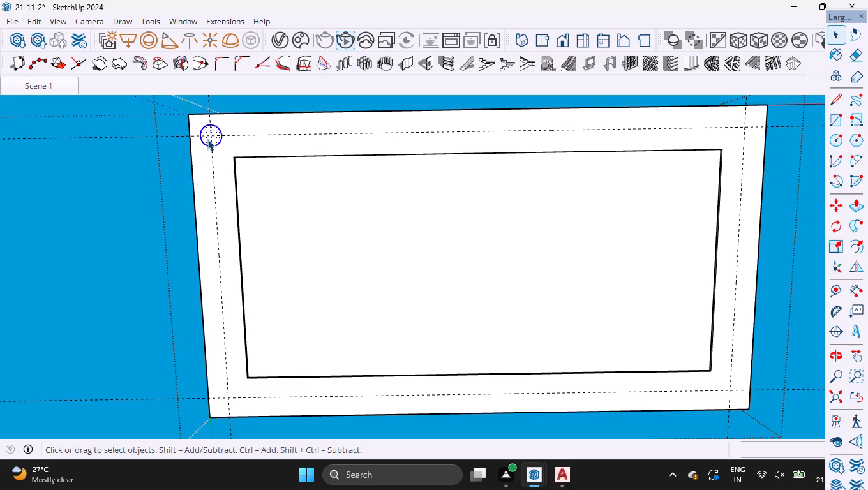
{"action": "key", "text": "m"}
{"action": "left_click", "coordinate": [213, 138]}
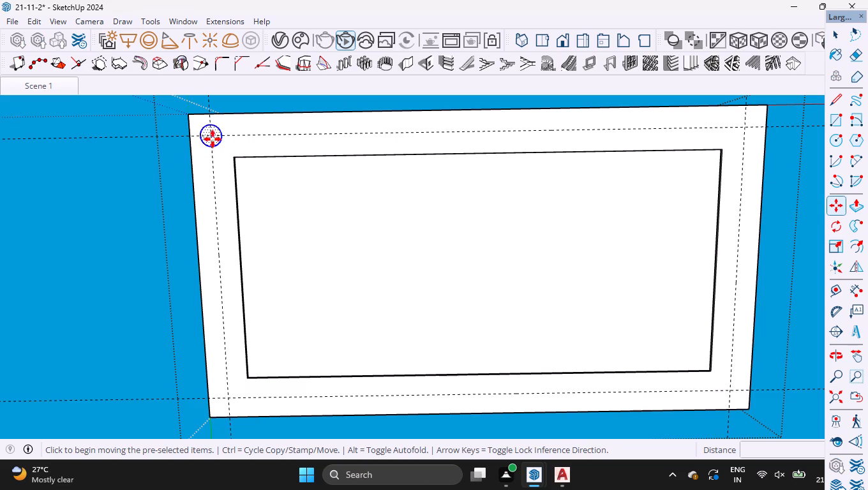
{"action": "key", "text": "Left"}
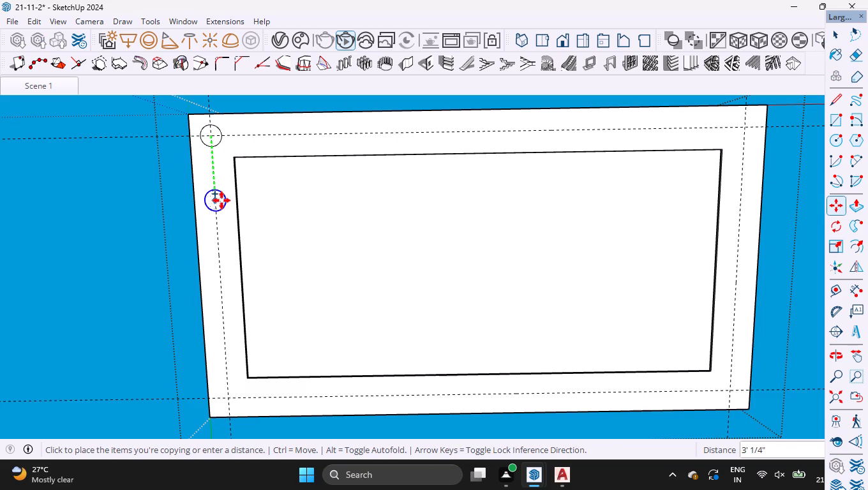
{"action": "left_click", "coordinate": [228, 400]}
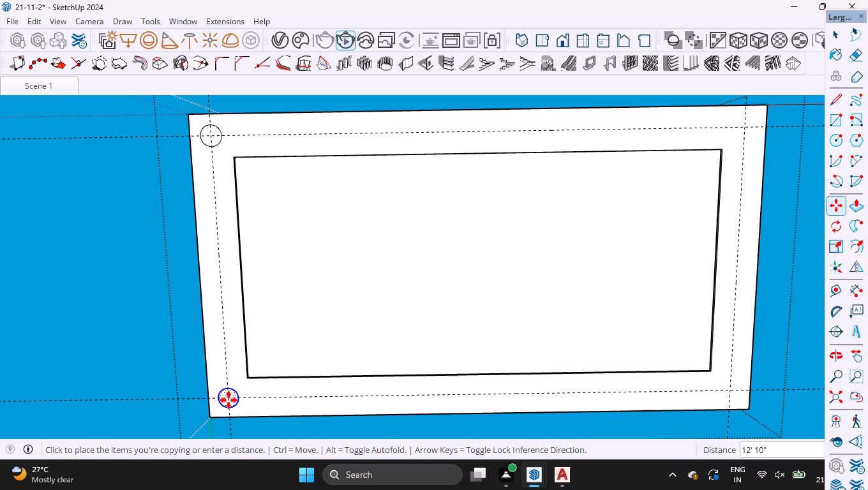
{"action": "type", "text": "/2"}
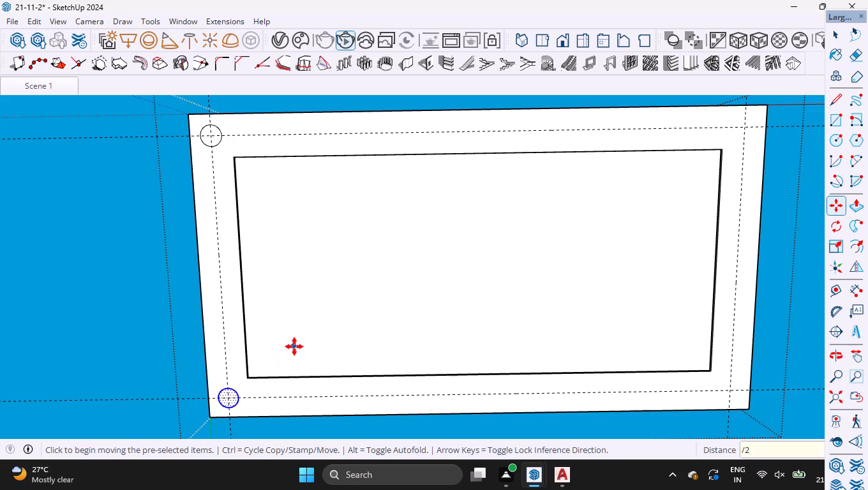
{"action": "key", "text": "Return"}
{"action": "key", "text": "space"}
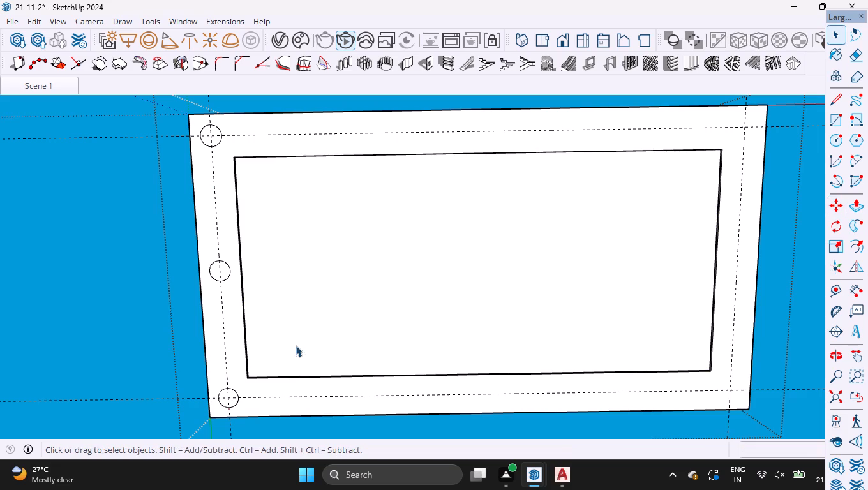
Copy the column of three circles along the red axis to the opposite short-side guide, dividing the distance into 4 equal spaces.
{"action": "left_click", "coordinate": [215, 138]}
{"action": "double_click", "coordinate": [215, 140]}
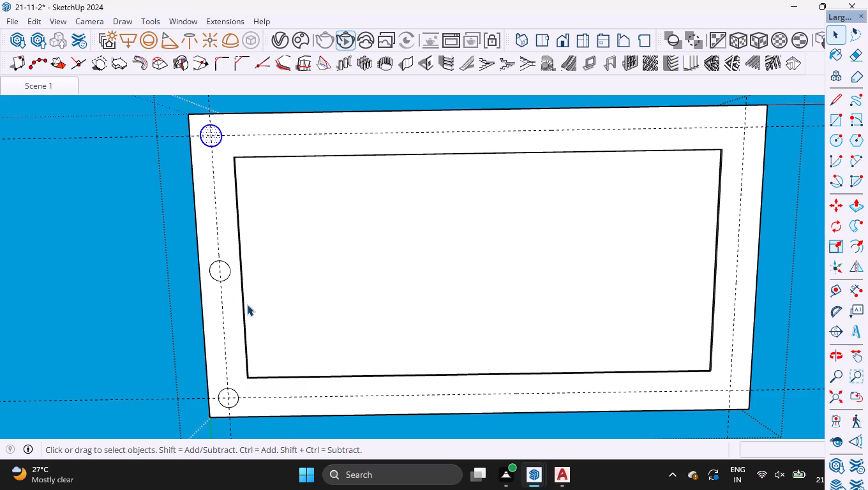
{"action": "double_click", "coordinate": [223, 269], "text": "ctrl"}
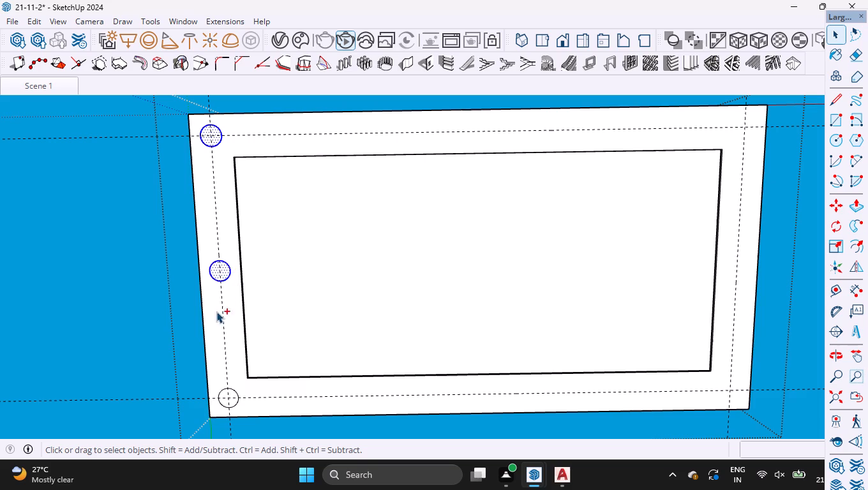
{"action": "double_click", "coordinate": [233, 401], "text": "ctrl"}
{"action": "key", "text": "m"}
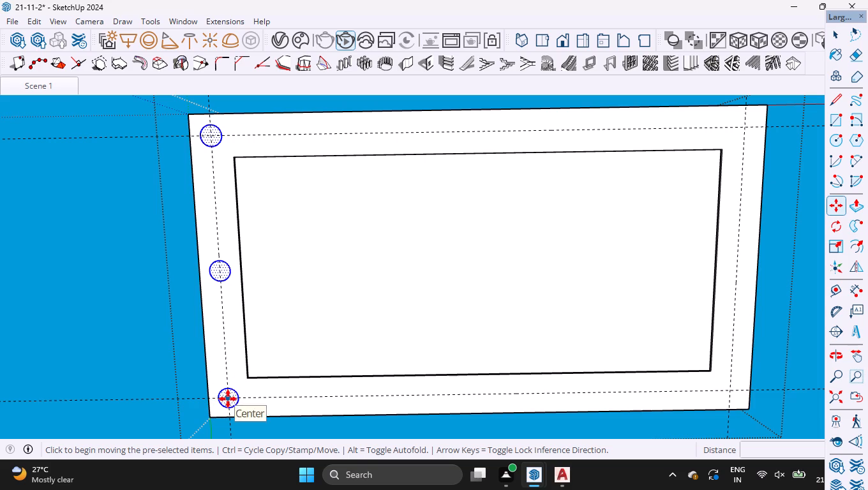
{"action": "left_click", "coordinate": [228, 399]}
{"action": "key", "text": "Right"}
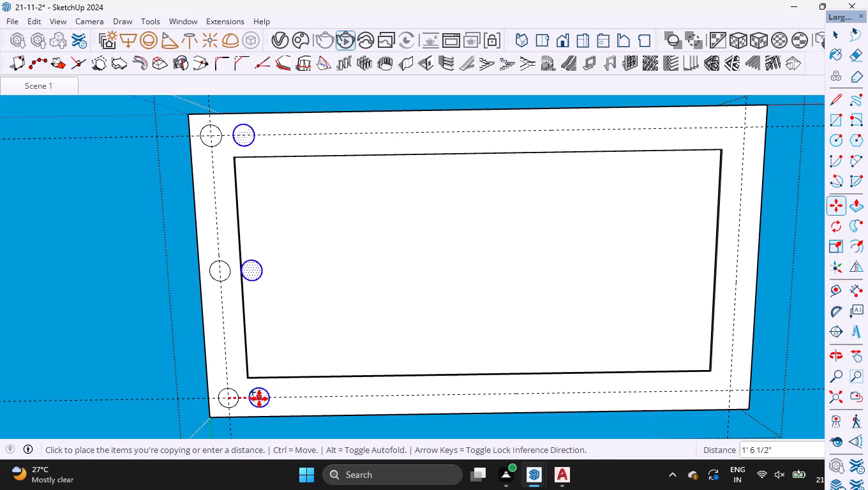
{"action": "left_click", "coordinate": [730, 390]}
{"action": "scroll", "coordinate": [405, 368], "scroll_direction": "down", "scroll_amount": 2}
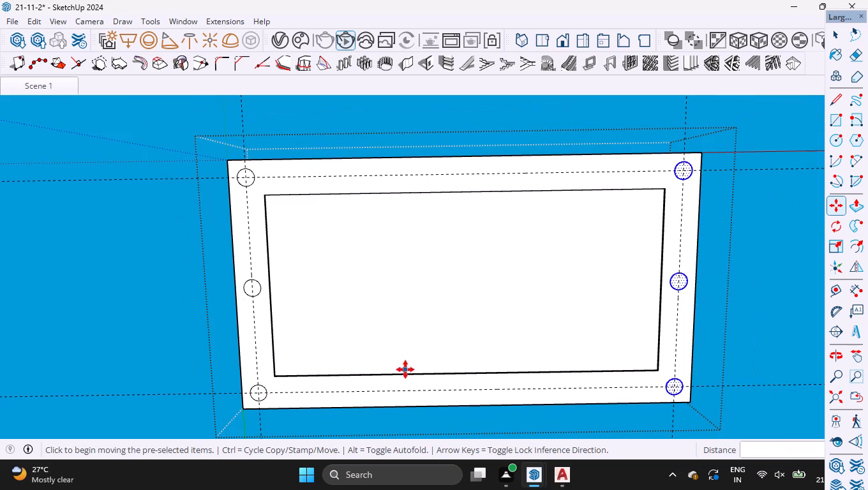
{"action": "type", "text": "/4"}
{"action": "key", "text": "Return"}
Delete the three circles inside the ceiling frame's central opening, keeping the twelve on the frame.
{"action": "key", "text": "space"}
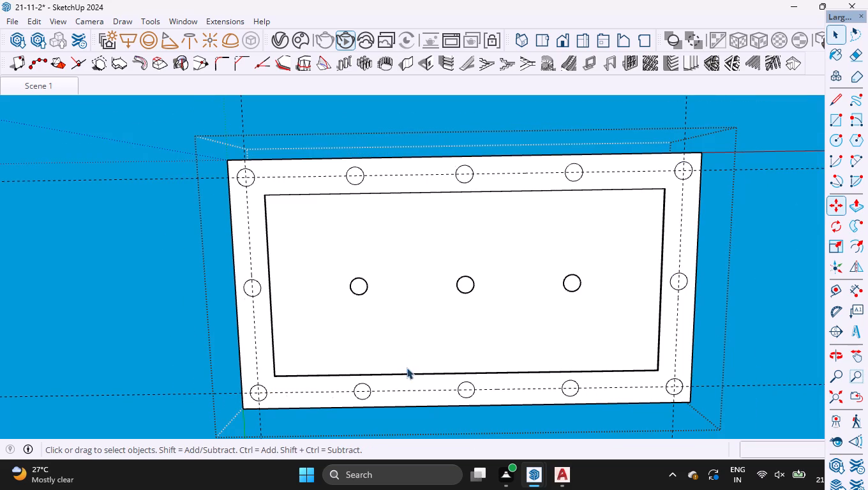
{"action": "left_click_drag", "start_coordinate": [325, 254], "coordinate": [618, 324]}
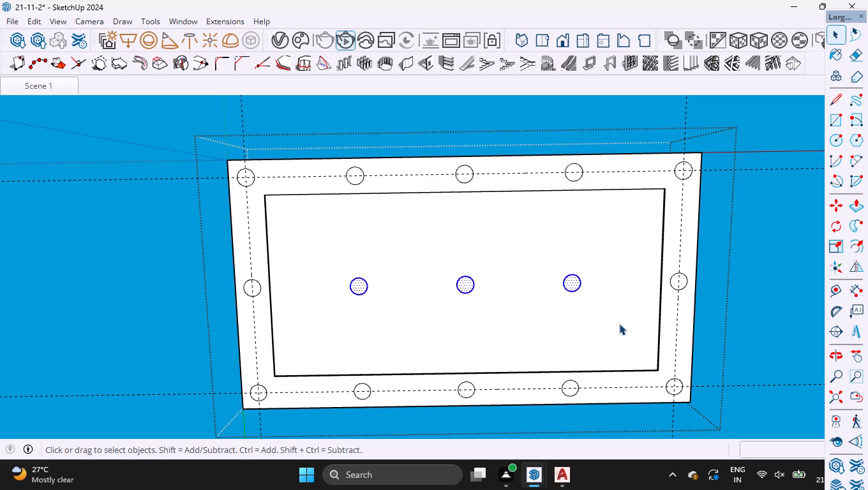
{"action": "key", "text": "Delete"}
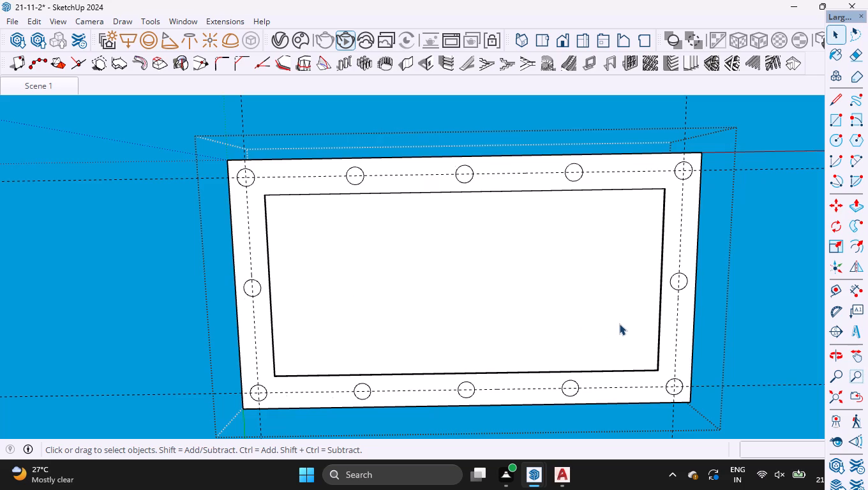
Erase the four guide lines running through the circles on the ceiling frame's underside.
{"action": "key", "text": "e"}
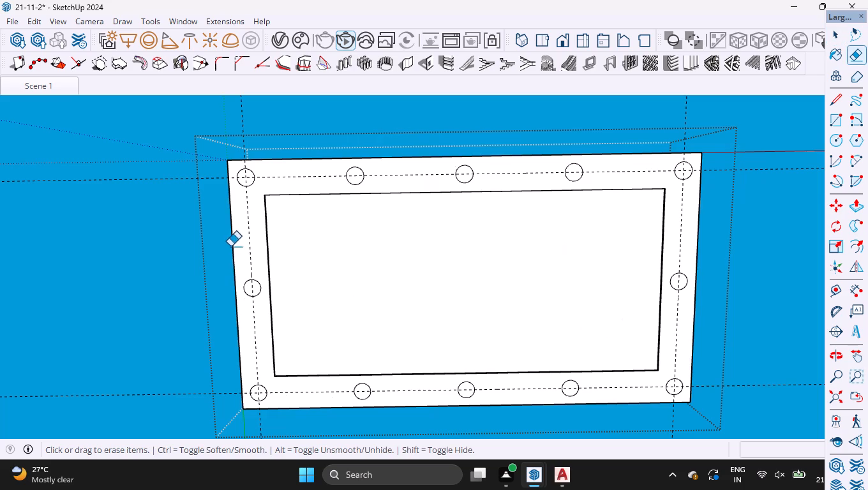
{"action": "scroll", "coordinate": [230, 247], "scroll_direction": "down", "scroll_amount": 5}
{"action": "scroll", "coordinate": [474, 228], "scroll_direction": "down", "scroll_amount": 1}
{"action": "left_click_drag", "start_coordinate": [225, 143], "coordinate": [659, 269]}
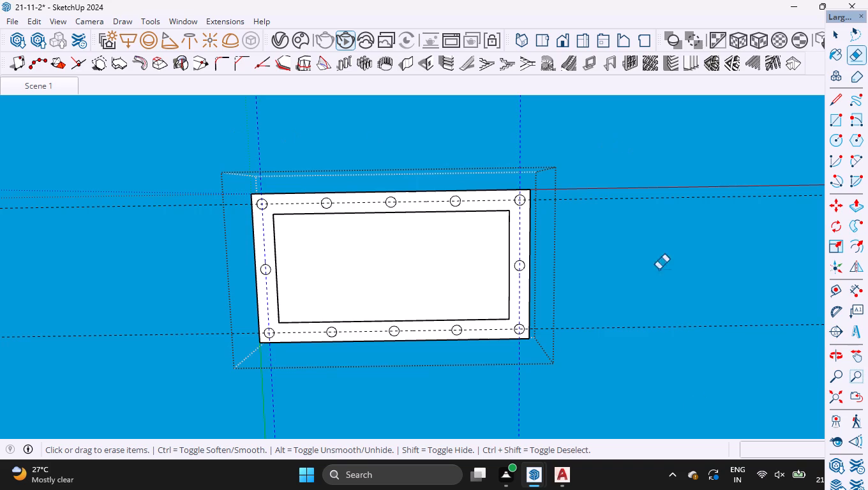
{"action": "left_click_drag", "start_coordinate": [659, 269], "coordinate": [696, 413]}
{"action": "key", "text": "space"}
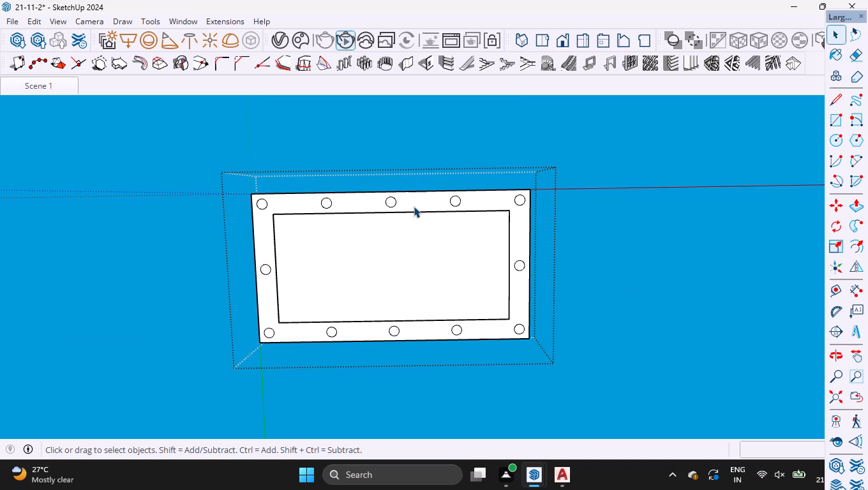
Push the corner circle nearest the origin about 2 1/2" up through the ceiling frame's full thickness to cut a hole.
{"action": "scroll", "coordinate": [296, 172], "scroll_direction": "up", "scroll_amount": 16}
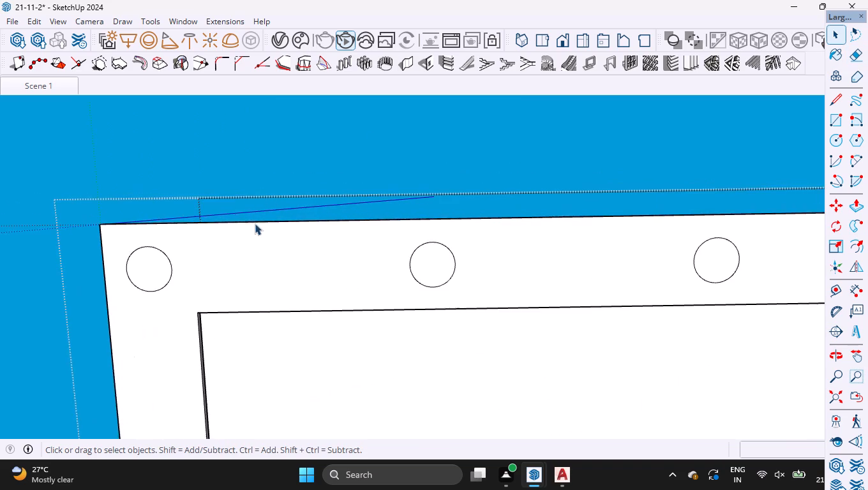
{"action": "scroll", "coordinate": [255, 226], "scroll_direction": "up", "scroll_amount": 5}
{"action": "key", "text": "p"}
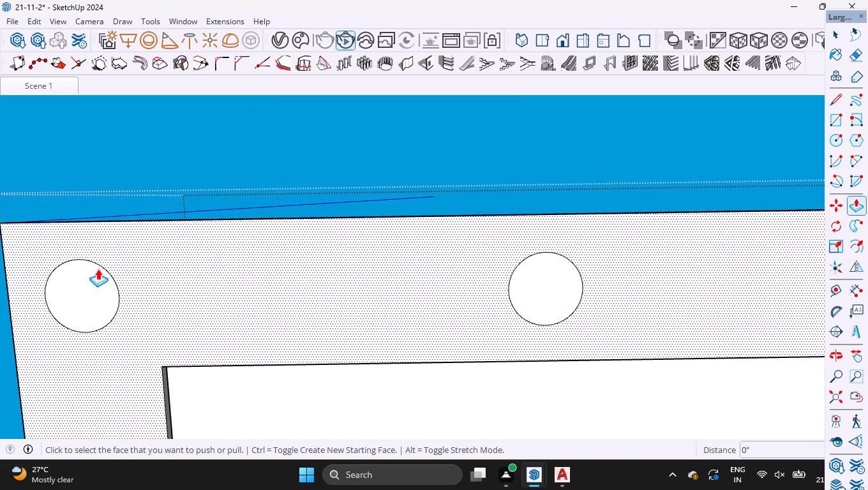
{"action": "left_click", "coordinate": [93, 284]}
{"action": "middle_click_drag", "start_coordinate": [192, 228], "coordinate": [196, 461]}
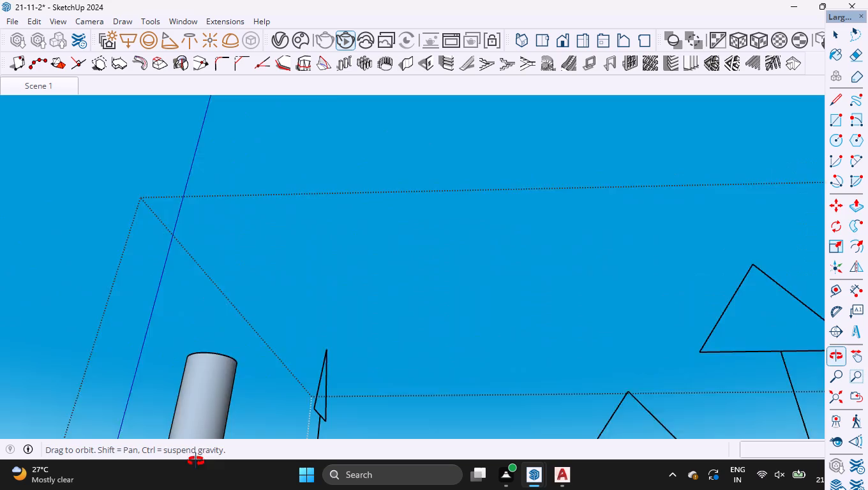
{"action": "middle_click_drag", "start_coordinate": [196, 461], "coordinate": [197, 461]}
{"action": "scroll", "coordinate": [296, 167], "scroll_direction": "down", "scroll_amount": 11}
{"action": "middle_click_drag", "start_coordinate": [317, 150], "coordinate": [407, 339]}
{"action": "left_click", "coordinate": [398, 361]}
Repeat the same push on the remaining eleven circles around the ceiling frame to cut holes through it.
{"action": "middle_click_drag", "start_coordinate": [450, 367], "coordinate": [440, 298]}
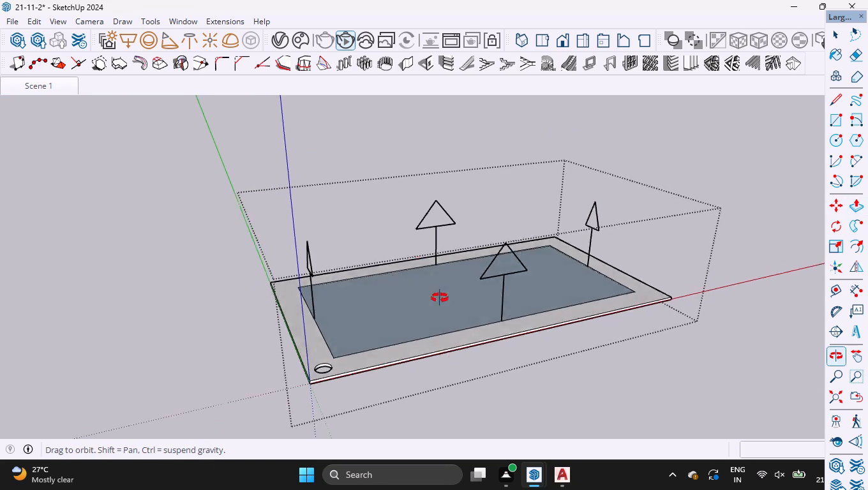
{"action": "middle_click_drag", "start_coordinate": [440, 298], "coordinate": [342, 166]}
{"action": "middle_click_drag", "start_coordinate": [584, 305], "coordinate": [592, 217]}
{"action": "scroll", "coordinate": [442, 218], "scroll_direction": "up", "scroll_amount": 4}
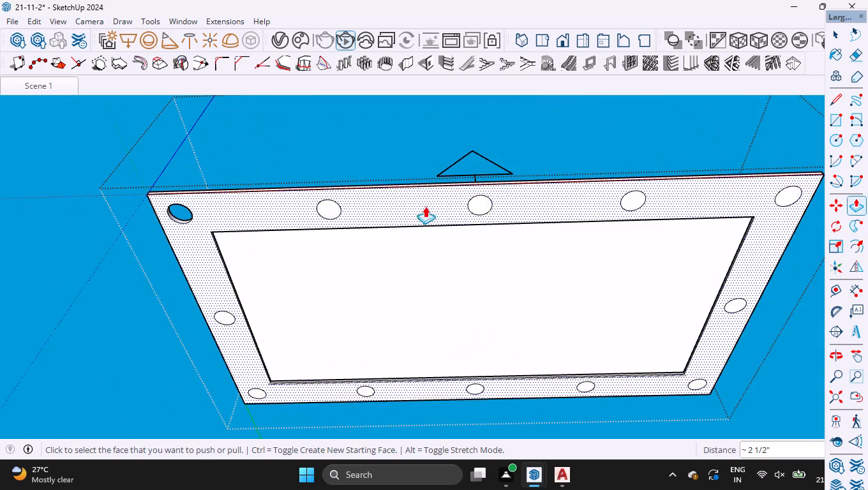
{"action": "double_click", "coordinate": [329, 207]}
{"action": "double_click", "coordinate": [480, 200]}
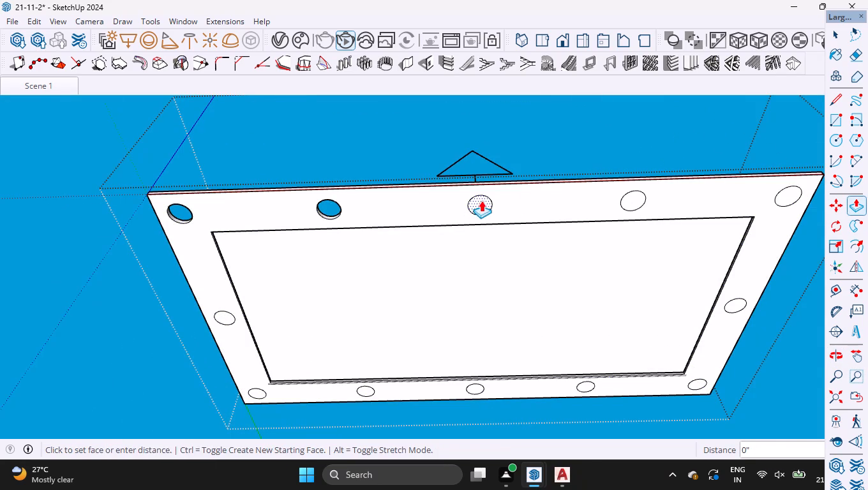
{"action": "double_click", "coordinate": [631, 194]}
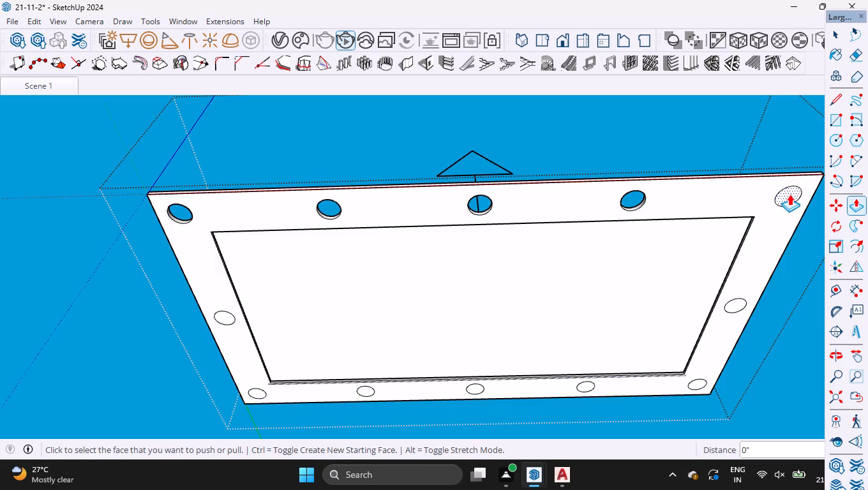
{"action": "double_click", "coordinate": [789, 194]}
{"action": "double_click", "coordinate": [737, 304]}
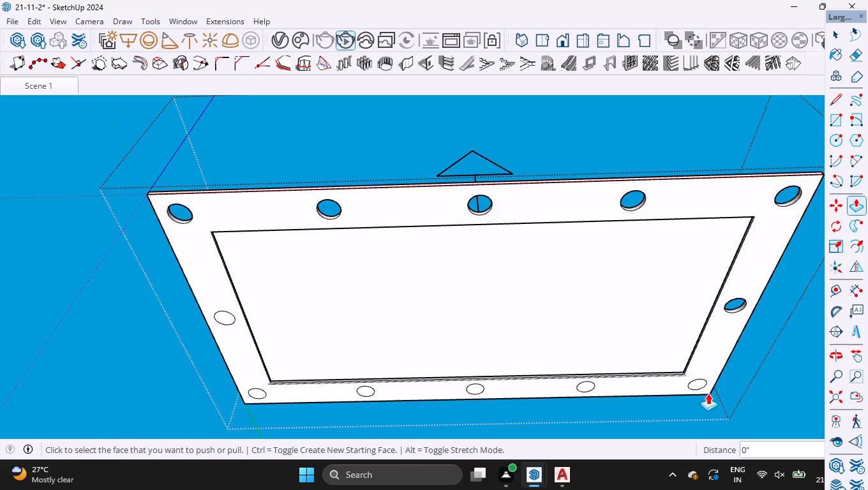
{"action": "double_click", "coordinate": [700, 385]}
{"action": "double_click", "coordinate": [587, 387]}
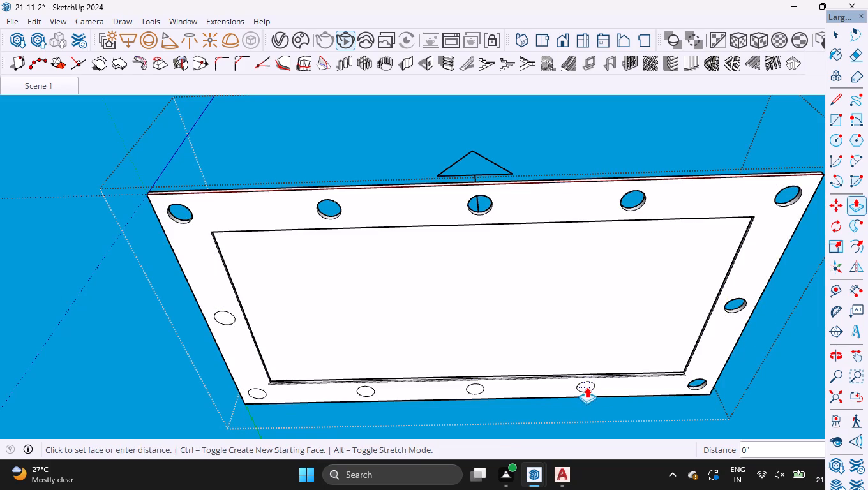
{"action": "left_click", "coordinate": [472, 387]}
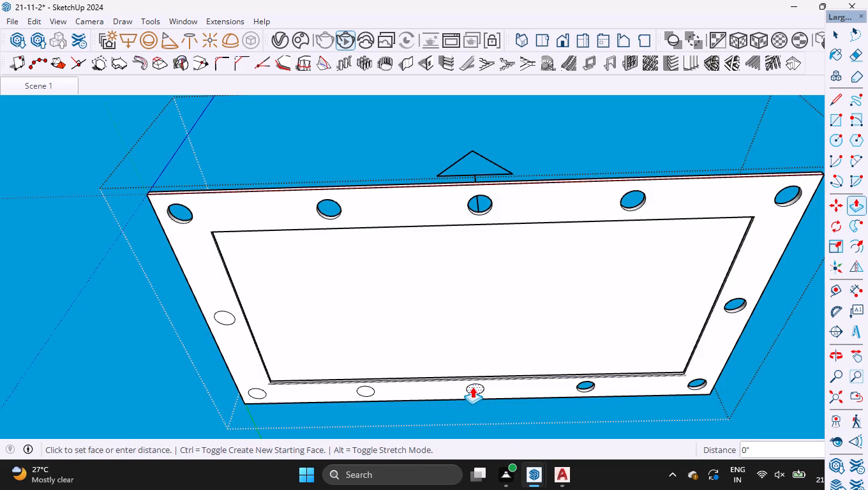
{"action": "left_click", "coordinate": [472, 387]}
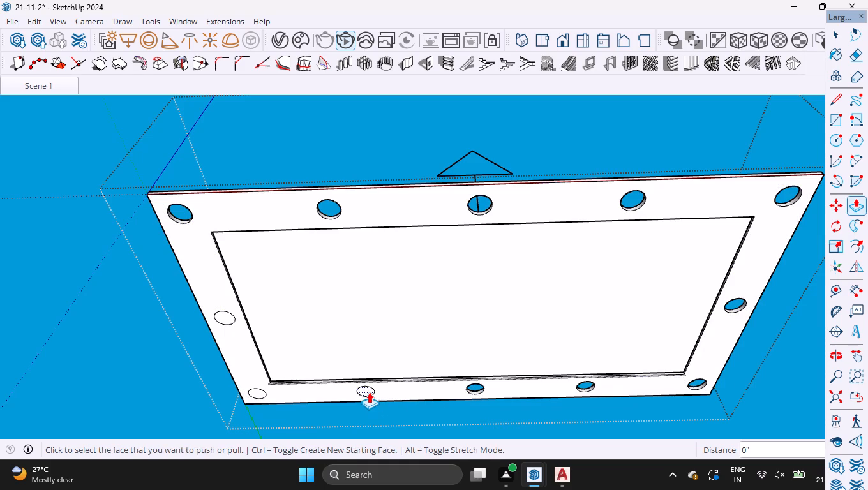
{"action": "double_click", "coordinate": [369, 392]}
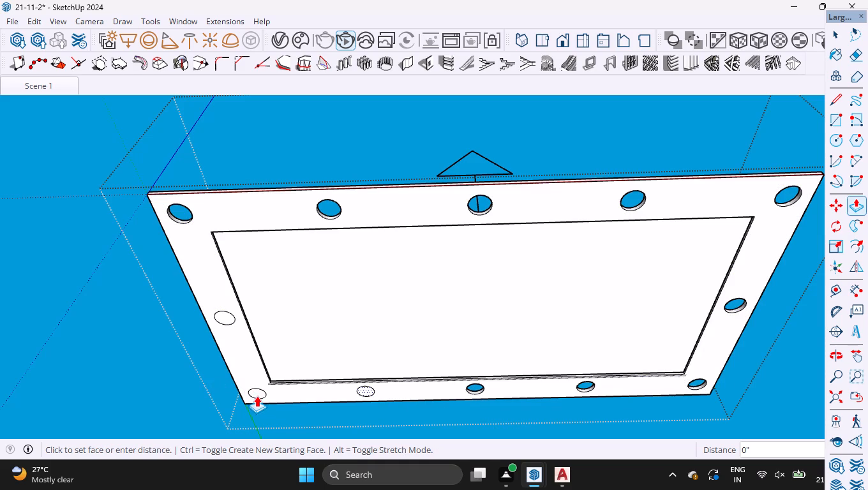
{"action": "double_click", "coordinate": [257, 395]}
{"action": "double_click", "coordinate": [223, 316]}
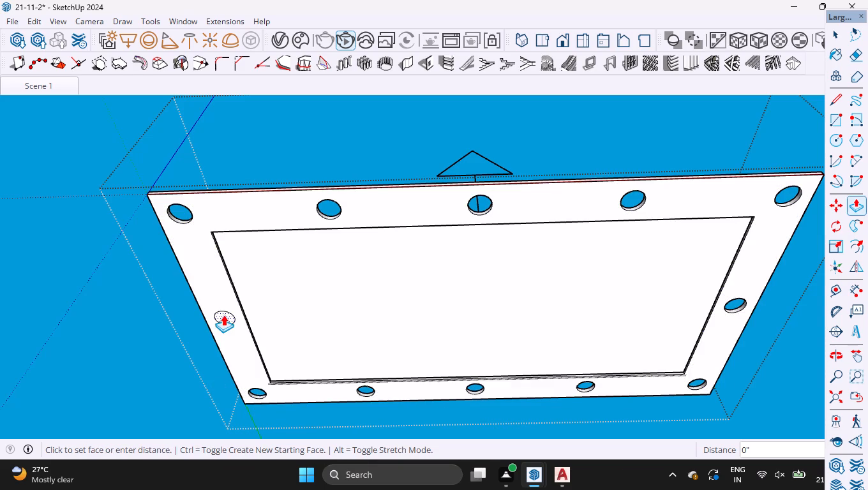
{"action": "key", "text": "space"}
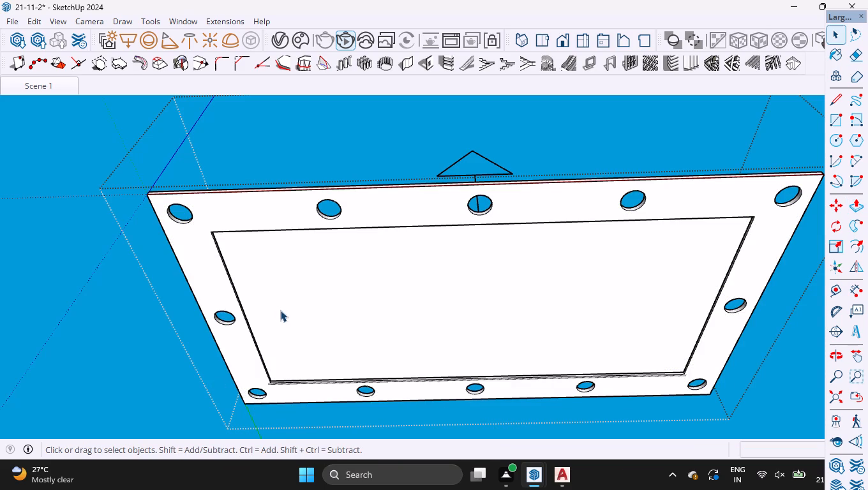
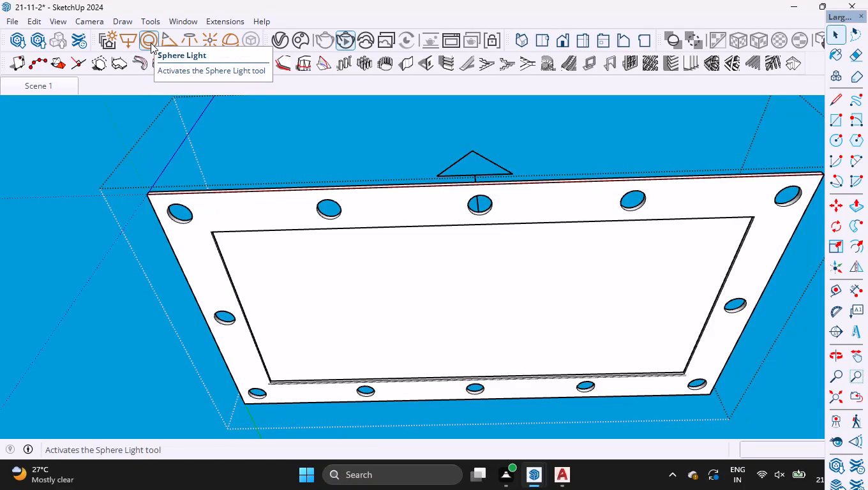
Open 3D Warehouse and search its models for ceiling lights.
{"action": "left_click", "coordinate": [18, 41]}
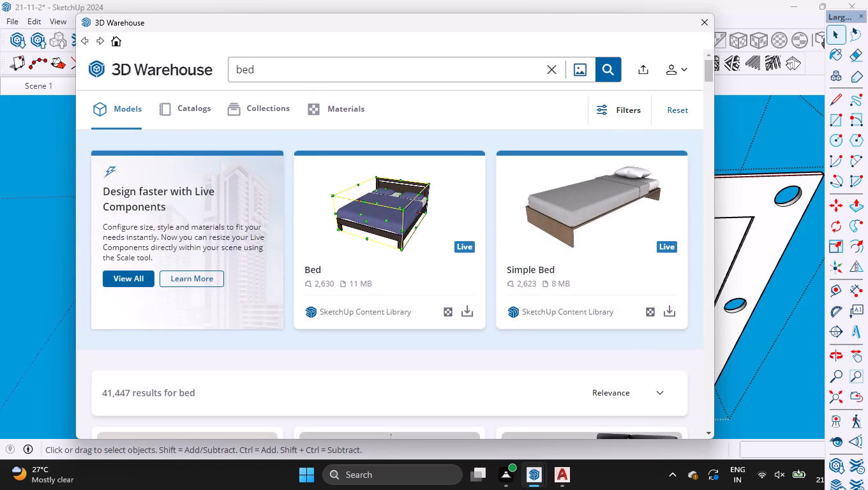
{"action": "left_click_drag", "start_coordinate": [305, 76], "coordinate": [68, 85]}
{"action": "type", "text": "ceiling lights"}
{"action": "key", "text": "Return"}
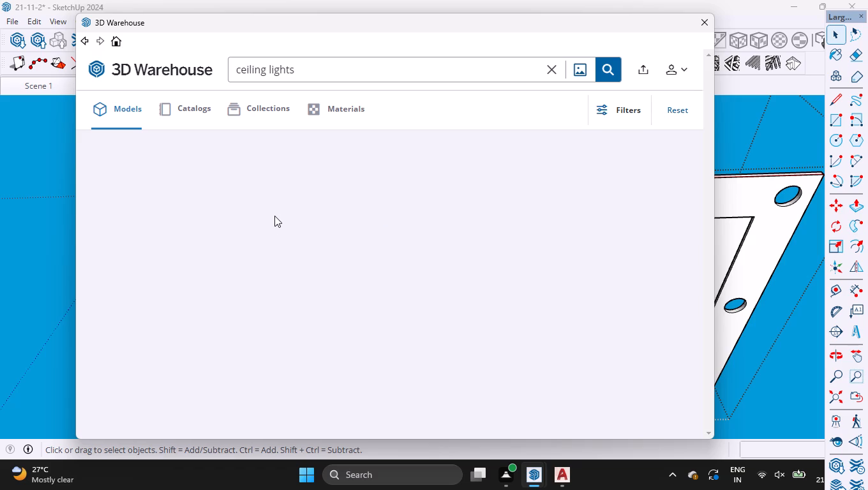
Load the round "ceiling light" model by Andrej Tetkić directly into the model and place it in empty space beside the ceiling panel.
{"action": "scroll", "coordinate": [274, 216], "scroll_direction": "down", "scroll_amount": 3}
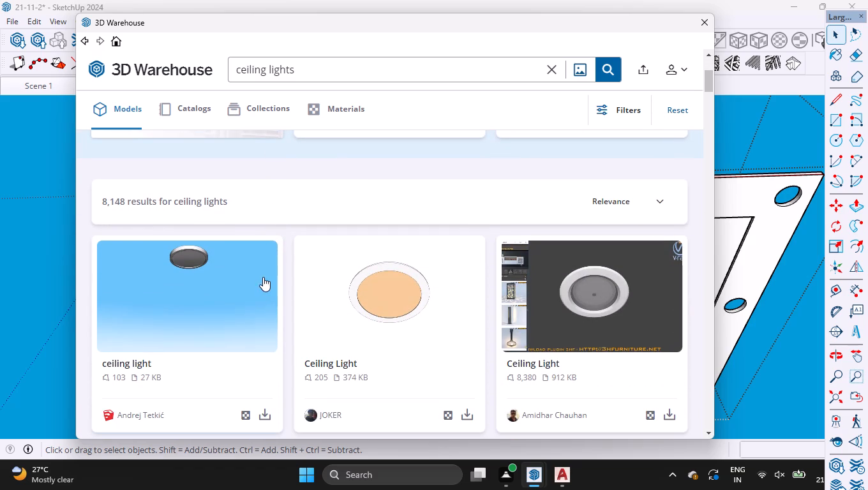
{"action": "scroll", "coordinate": [266, 279], "scroll_direction": "down", "scroll_amount": 1}
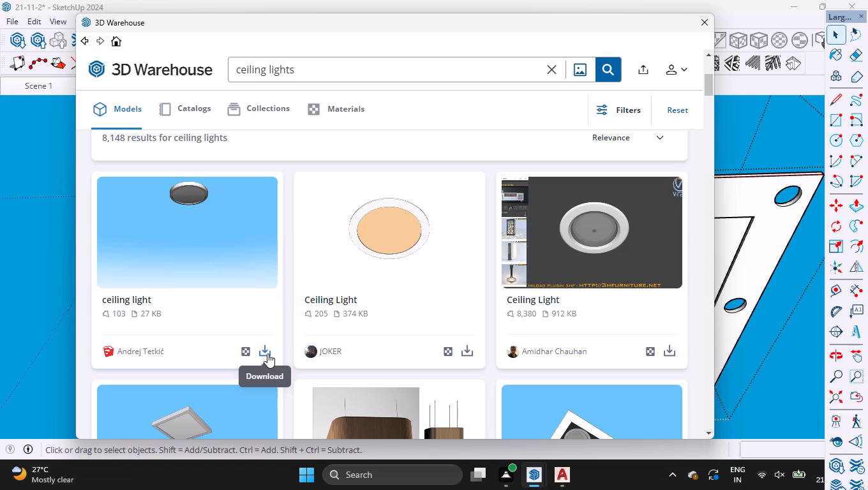
{"action": "left_click", "coordinate": [267, 353]}
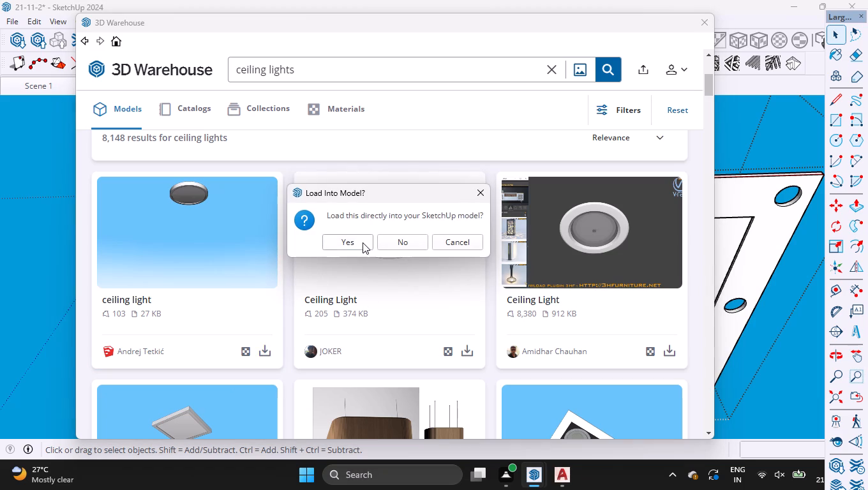
{"action": "left_click", "coordinate": [363, 242]}
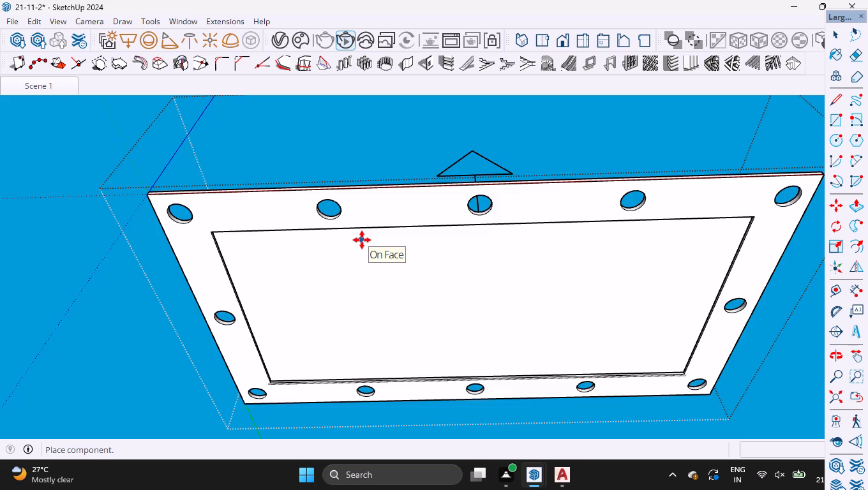
{"action": "scroll", "coordinate": [193, 202], "scroll_direction": "up", "scroll_amount": 2}
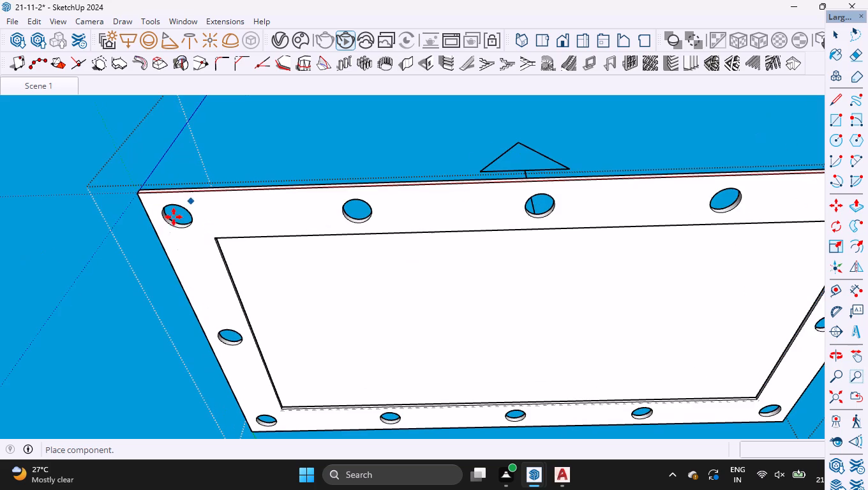
{"action": "scroll", "coordinate": [273, 209], "scroll_direction": "down", "scroll_amount": 5}
{"action": "scroll", "coordinate": [336, 248], "scroll_direction": "down", "scroll_amount": 14}
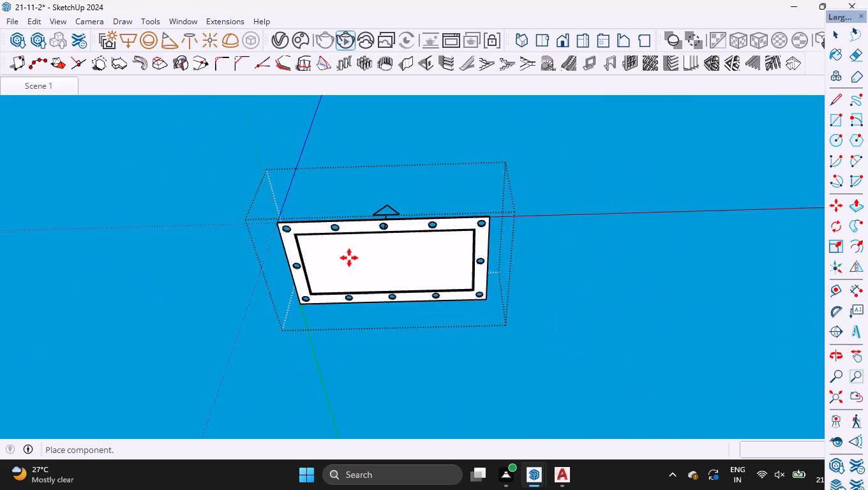
{"action": "scroll", "coordinate": [355, 192], "scroll_direction": "down", "scroll_amount": 11}
{"action": "left_click", "coordinate": [248, 234]}
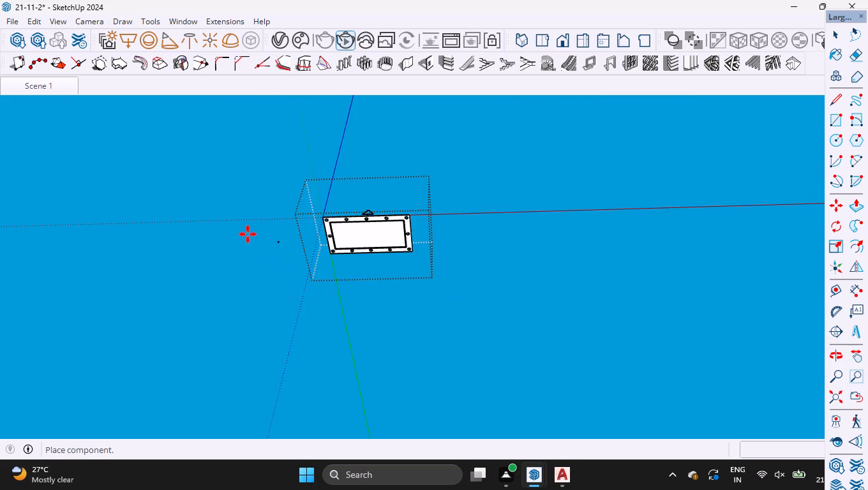
Move the ceiling light by its corner about 21' 3" onto the panel's border face, beside the corner hole.
{"action": "scroll", "coordinate": [278, 239], "scroll_direction": "up", "scroll_amount": 20}
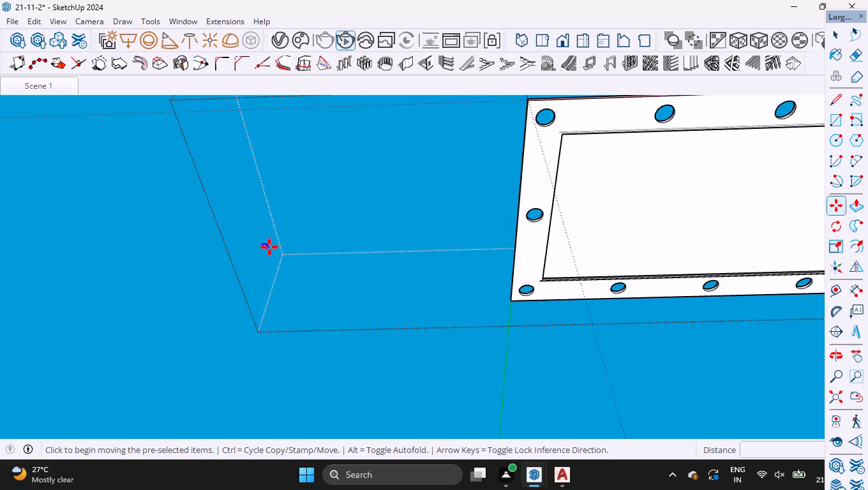
{"action": "scroll", "coordinate": [267, 259], "scroll_direction": "up", "scroll_amount": 3}
{"action": "scroll", "coordinate": [270, 239], "scroll_direction": "up", "scroll_amount": 20}
{"action": "scroll", "coordinate": [270, 239], "scroll_direction": "up", "scroll_amount": 4}
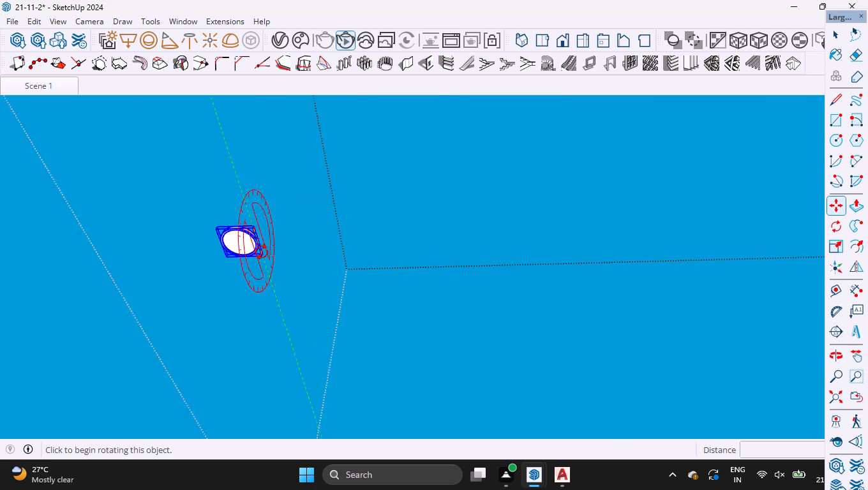
{"action": "scroll", "coordinate": [262, 252], "scroll_direction": "up", "scroll_amount": 3}
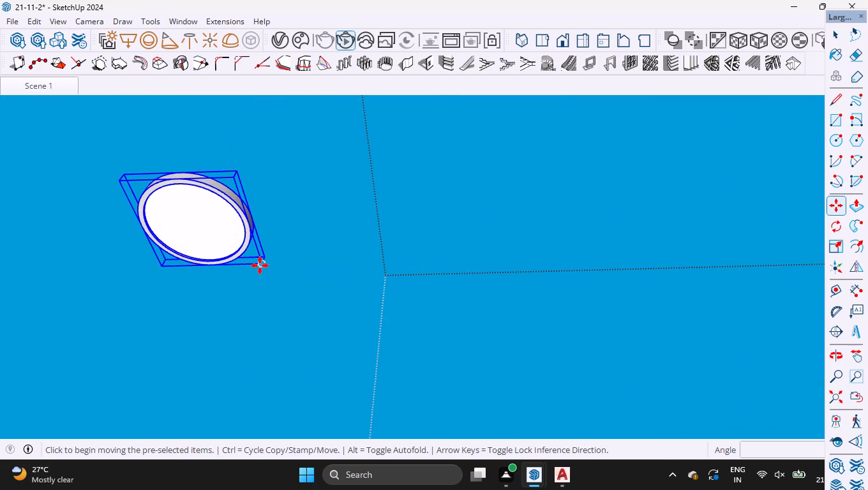
{"action": "left_click", "coordinate": [260, 265]}
{"action": "scroll", "coordinate": [202, 186], "scroll_direction": "down", "scroll_amount": 18}
{"action": "scroll", "coordinate": [168, 196], "scroll_direction": "down", "scroll_amount": 18}
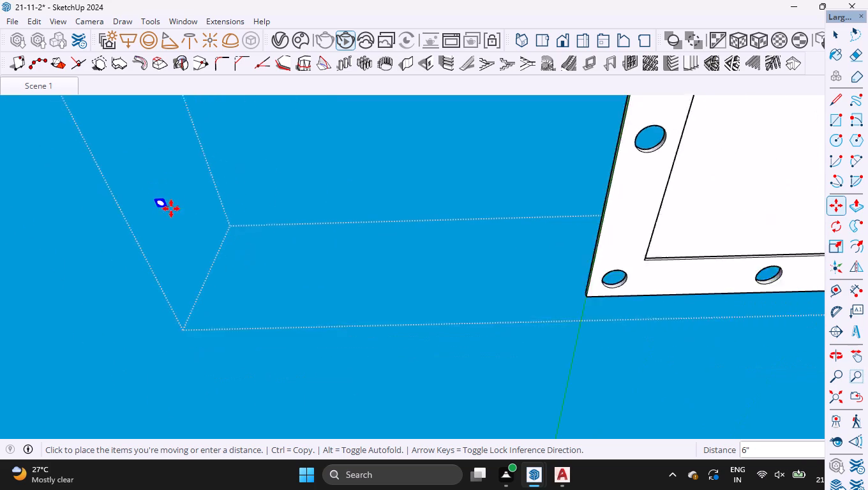
{"action": "scroll", "coordinate": [172, 204], "scroll_direction": "down", "scroll_amount": 6}
{"action": "scroll", "coordinate": [204, 258], "scroll_direction": "down", "scroll_amount": 11}
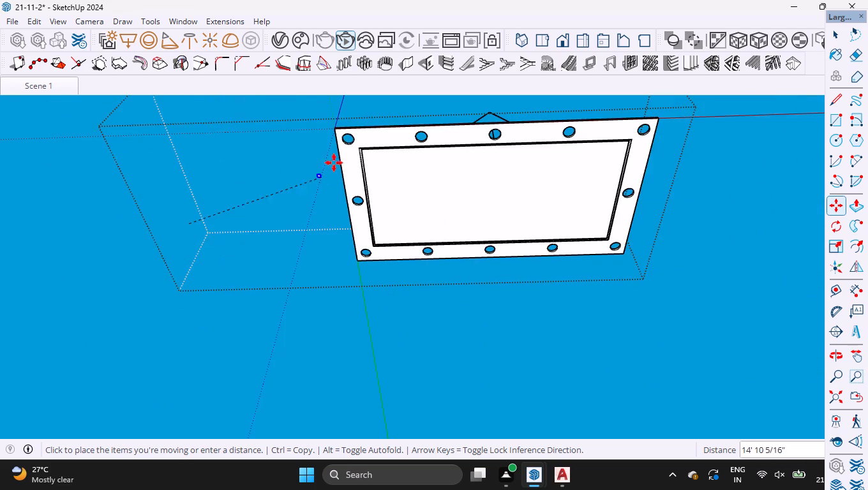
{"action": "scroll", "coordinate": [368, 137], "scroll_direction": "up", "scroll_amount": 4}
{"action": "scroll", "coordinate": [352, 133], "scroll_direction": "up", "scroll_amount": 20}
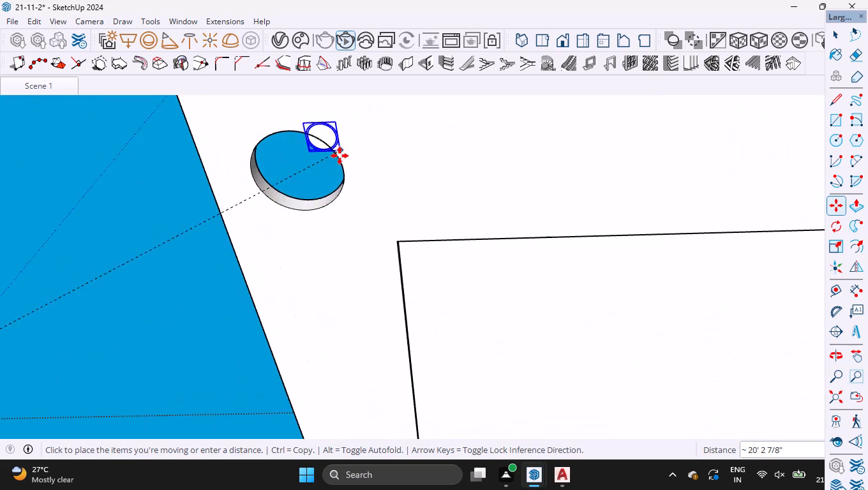
{"action": "left_click", "coordinate": [467, 172]}
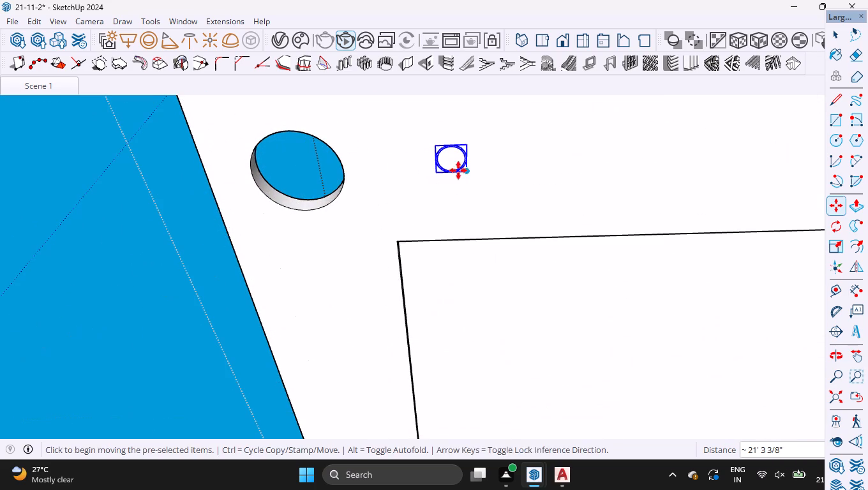
{"action": "key", "text": "space"}
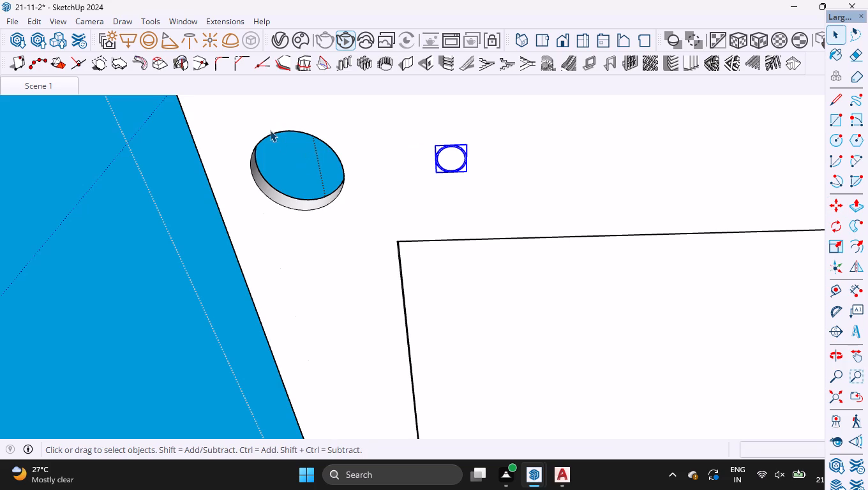
Draw an edge about 3/4" long along the corner hole's rim to close the hole with a face.
{"action": "scroll", "coordinate": [262, 131], "scroll_direction": "up", "scroll_amount": 2}
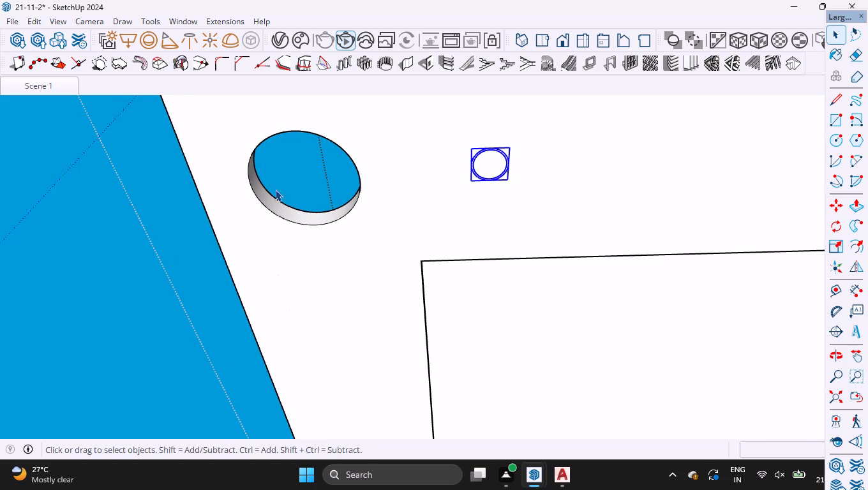
{"action": "key", "text": "l"}
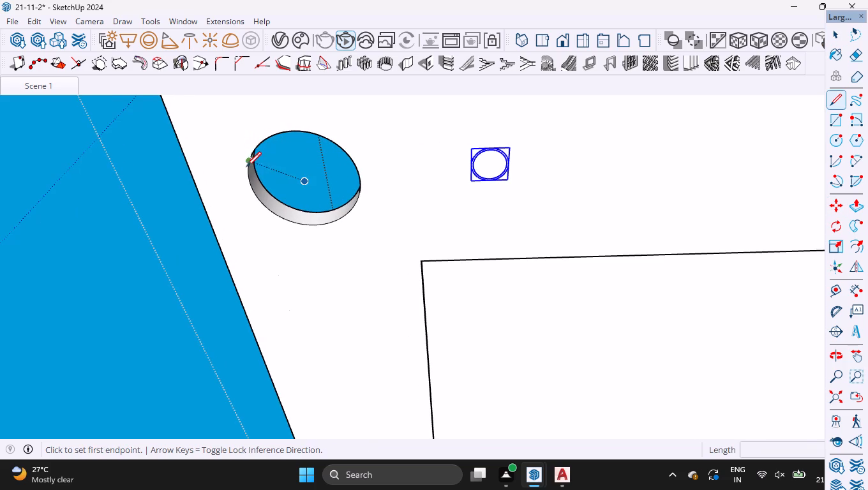
{"action": "left_click", "coordinate": [246, 173]}
{"action": "left_click", "coordinate": [248, 179]}
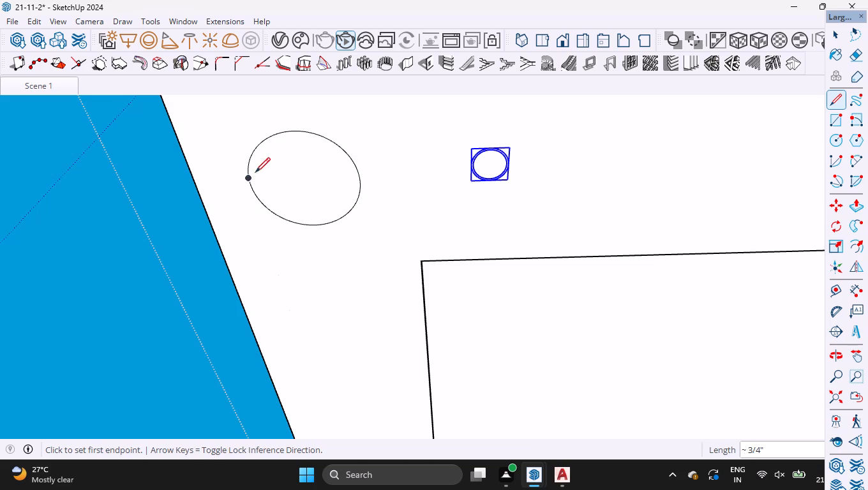
{"action": "key", "text": "space"}
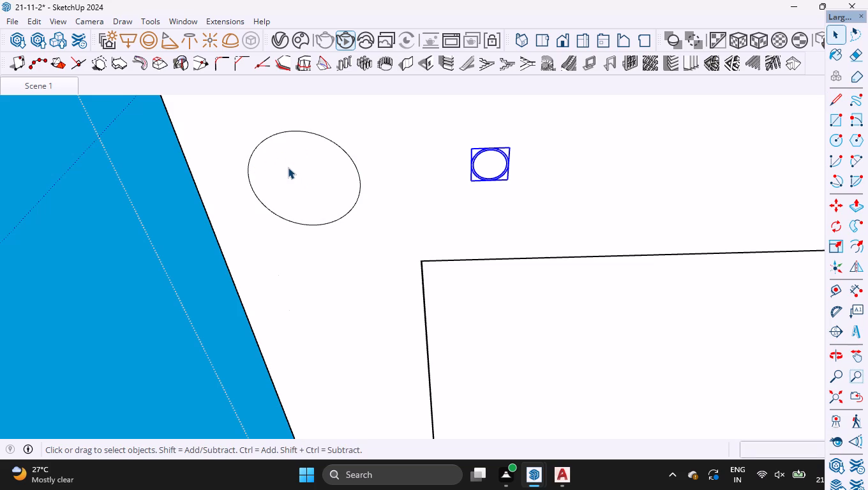
Mark the centre point of the closed circular face at the panel's corner.
{"action": "double_click", "coordinate": [288, 168]}
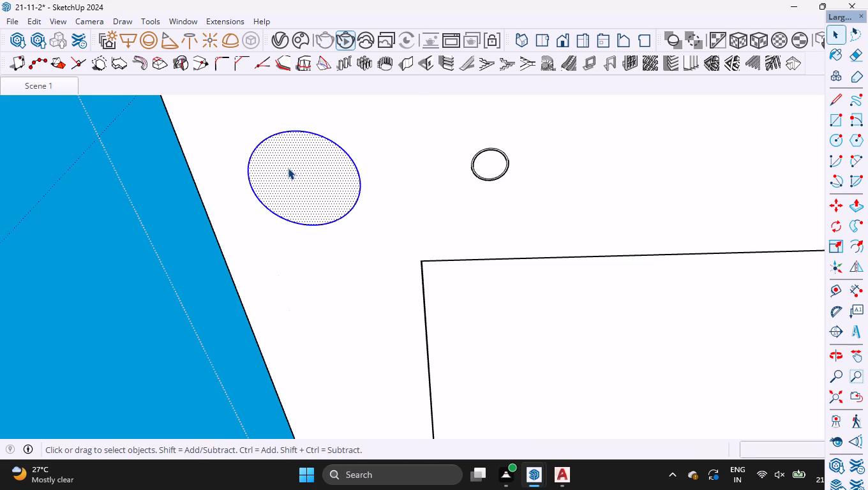
{"action": "right_click", "coordinate": [288, 168]}
{"action": "left_click", "coordinate": [337, 213]}
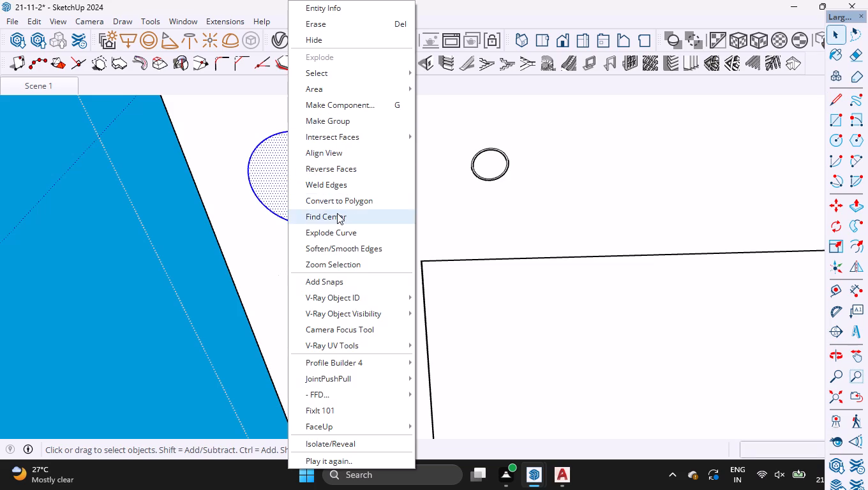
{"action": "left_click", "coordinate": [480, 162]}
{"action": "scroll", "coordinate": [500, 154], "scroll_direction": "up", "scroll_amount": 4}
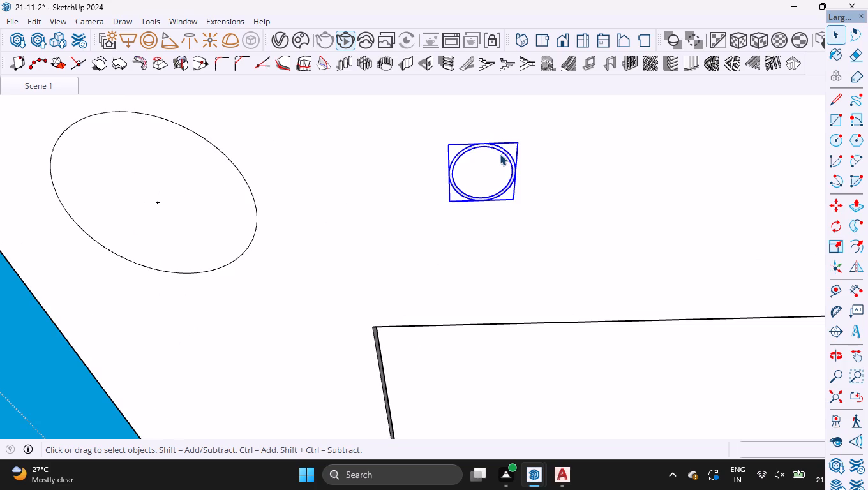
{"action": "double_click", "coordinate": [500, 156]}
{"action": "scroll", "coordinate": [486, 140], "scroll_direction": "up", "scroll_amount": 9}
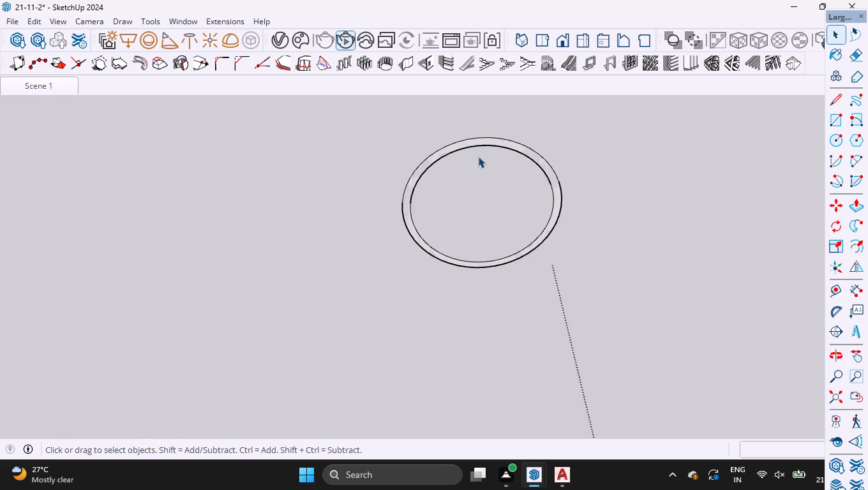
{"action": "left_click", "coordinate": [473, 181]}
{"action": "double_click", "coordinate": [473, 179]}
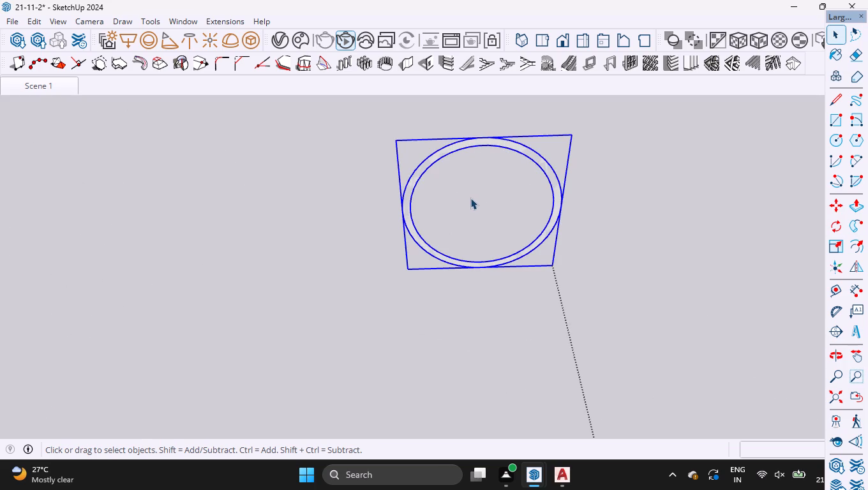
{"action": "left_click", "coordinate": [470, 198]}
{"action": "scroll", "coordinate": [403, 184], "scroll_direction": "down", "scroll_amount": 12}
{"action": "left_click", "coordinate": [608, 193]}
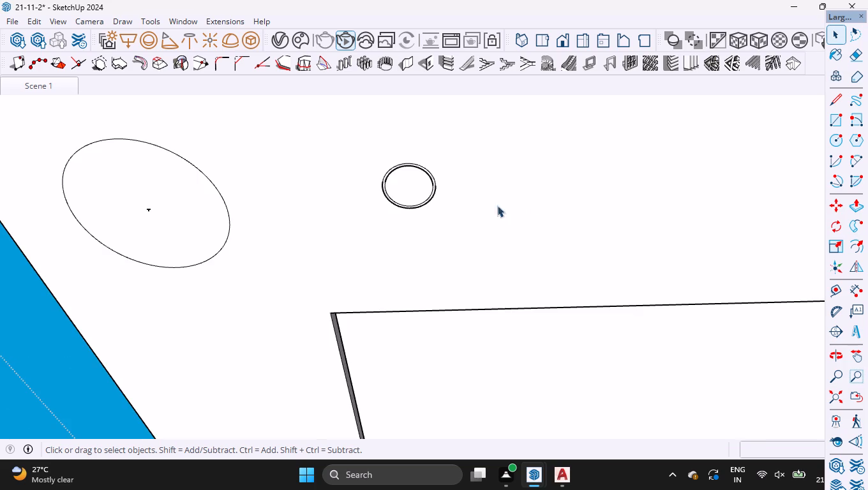
Move the ceiling light about 1' 7" straight down along the vertical axis, below the panel.
{"action": "left_click_drag", "start_coordinate": [357, 145], "coordinate": [517, 256]}
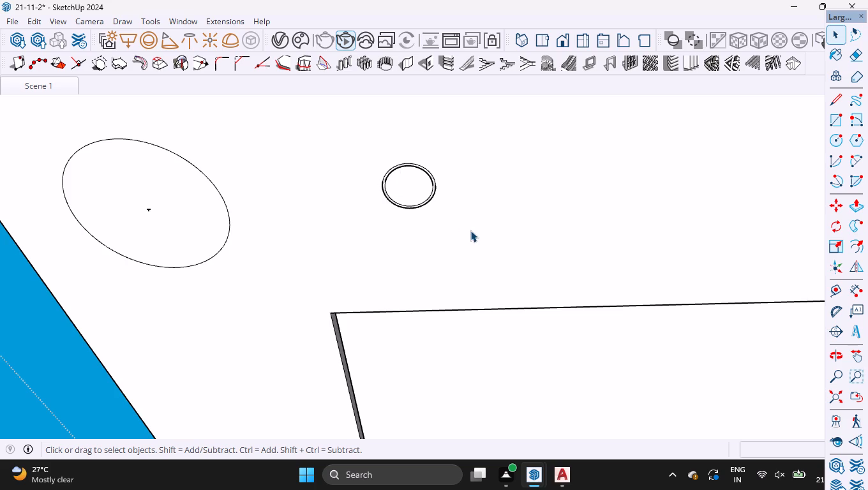
{"action": "left_click_drag", "start_coordinate": [352, 137], "coordinate": [515, 252]}
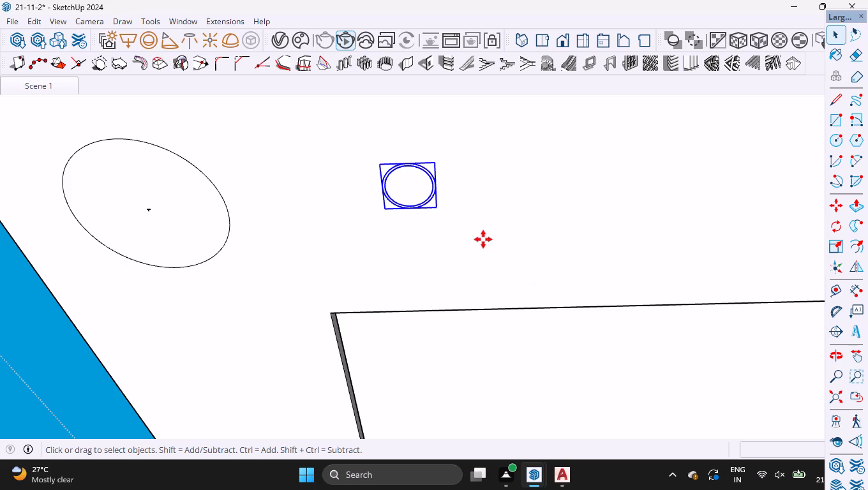
{"action": "key", "text": "m"}
{"action": "left_click", "coordinate": [480, 226]}
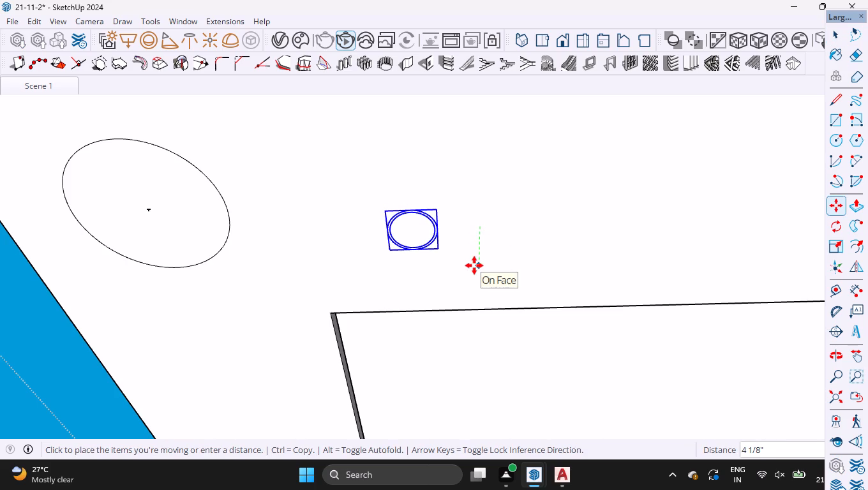
{"action": "key", "text": "Up"}
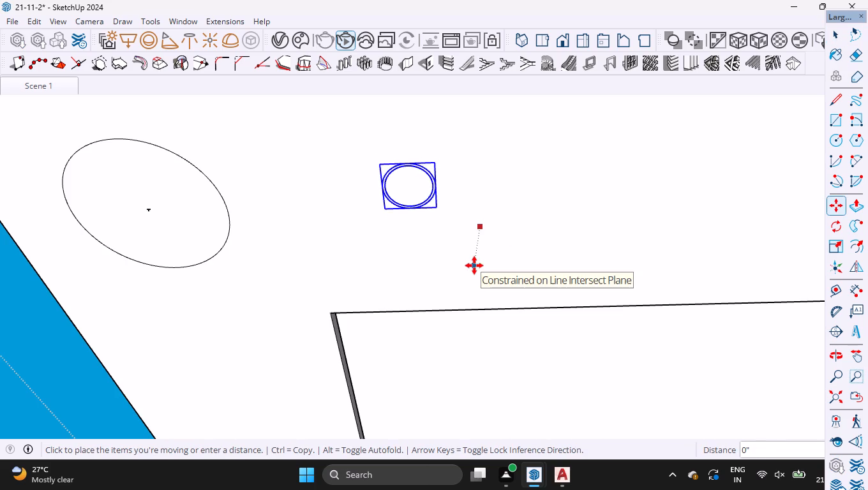
{"action": "scroll", "coordinate": [417, 141], "scroll_direction": "down", "scroll_amount": 5}
{"action": "middle_click_drag", "start_coordinate": [445, 195], "coordinate": [408, 335]}
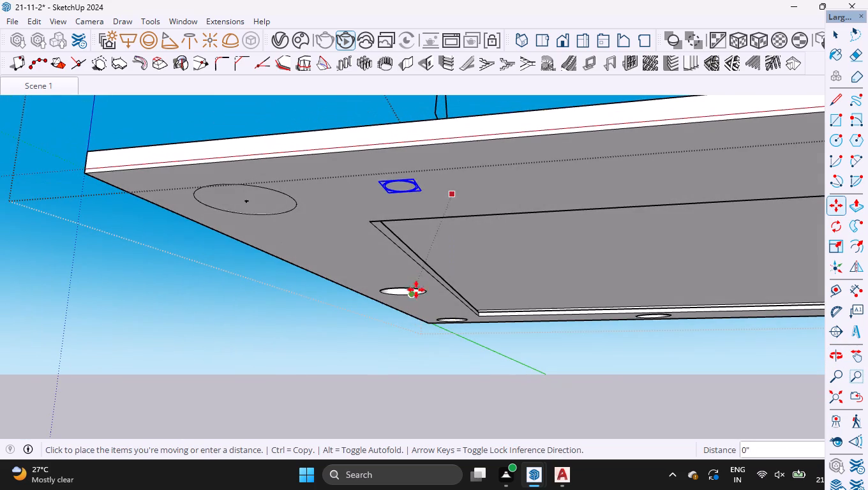
{"action": "left_click", "coordinate": [449, 356]}
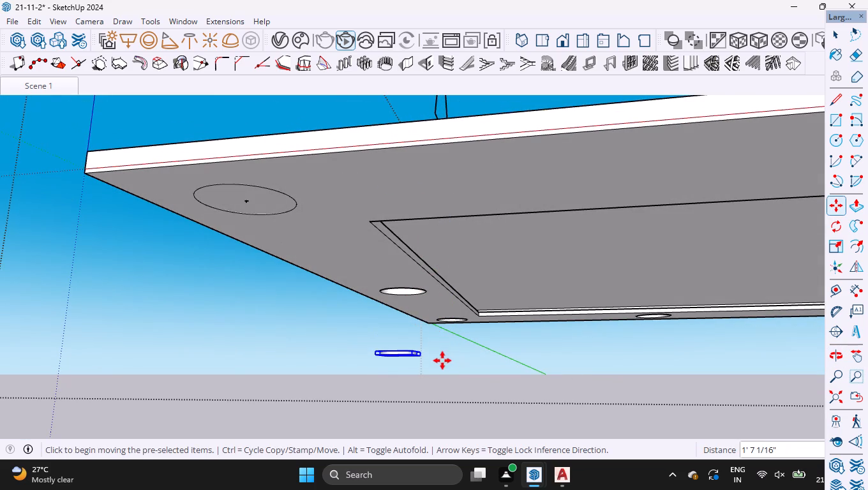
{"action": "scroll", "coordinate": [435, 368], "scroll_direction": "up", "scroll_amount": 1}
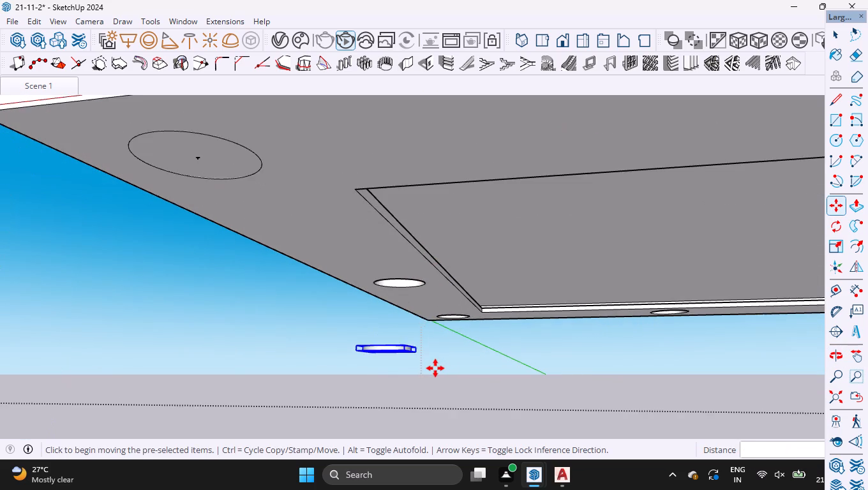
{"action": "scroll", "coordinate": [435, 368], "scroll_direction": "up", "scroll_amount": 3}
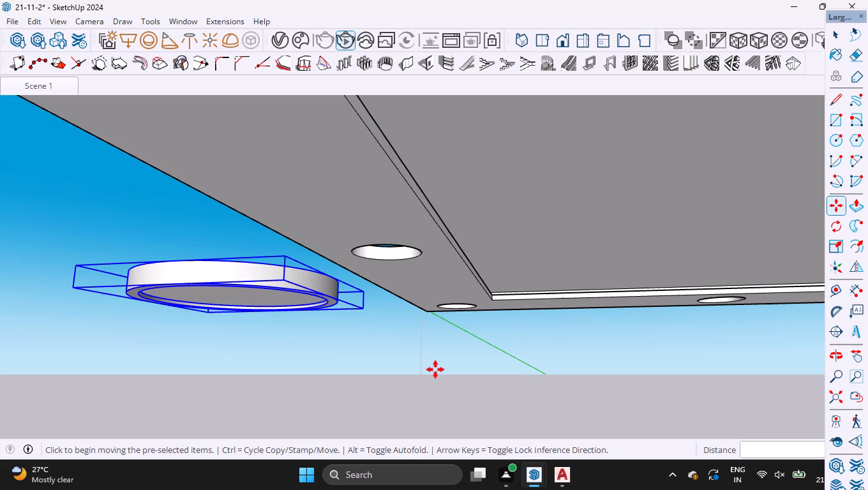
Mark the centre point of the circular lens face inside the ceiling light component and close the component.
{"action": "key", "text": "space"}
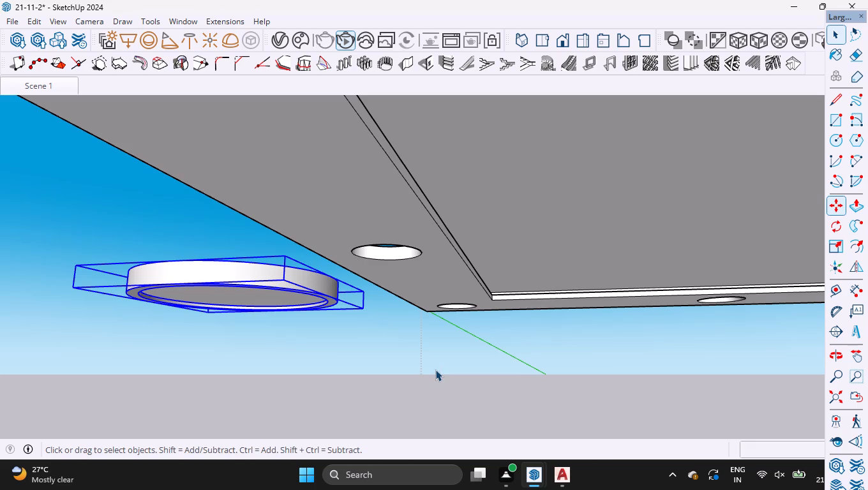
{"action": "scroll", "coordinate": [448, 212], "scroll_direction": "down", "scroll_amount": 7}
{"action": "middle_click_drag", "start_coordinate": [407, 246], "coordinate": [393, 148]}
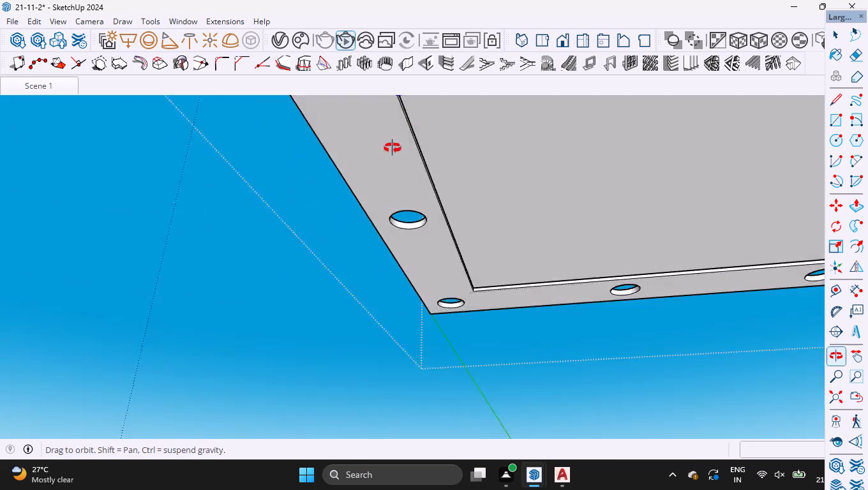
{"action": "middle_click_drag", "start_coordinate": [393, 148], "coordinate": [392, 144]}
{"action": "scroll", "coordinate": [408, 332], "scroll_direction": "down", "scroll_amount": 6}
{"action": "scroll", "coordinate": [384, 147], "scroll_direction": "up", "scroll_amount": 18}
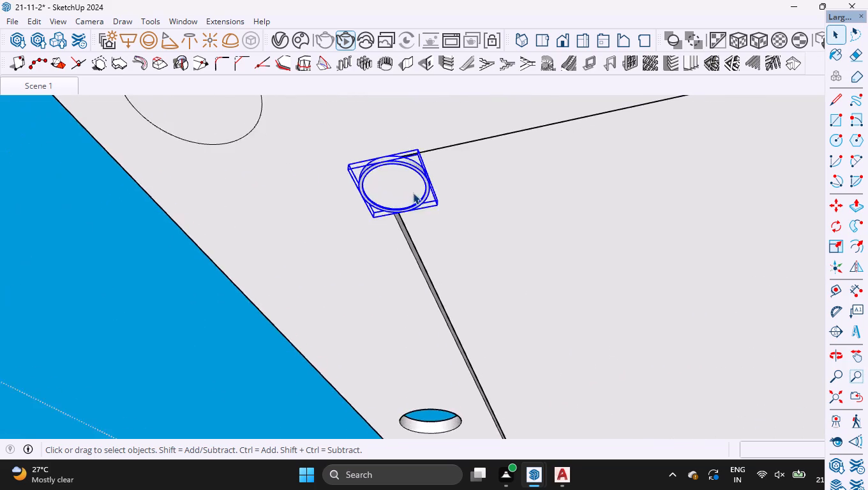
{"action": "scroll", "coordinate": [413, 193], "scroll_direction": "up", "scroll_amount": 5}
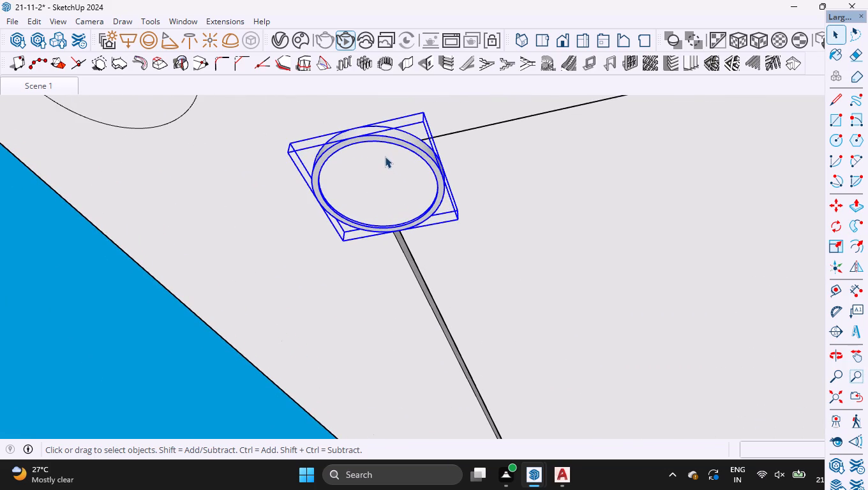
{"action": "double_click", "coordinate": [385, 159]}
{"action": "double_click", "coordinate": [372, 176]}
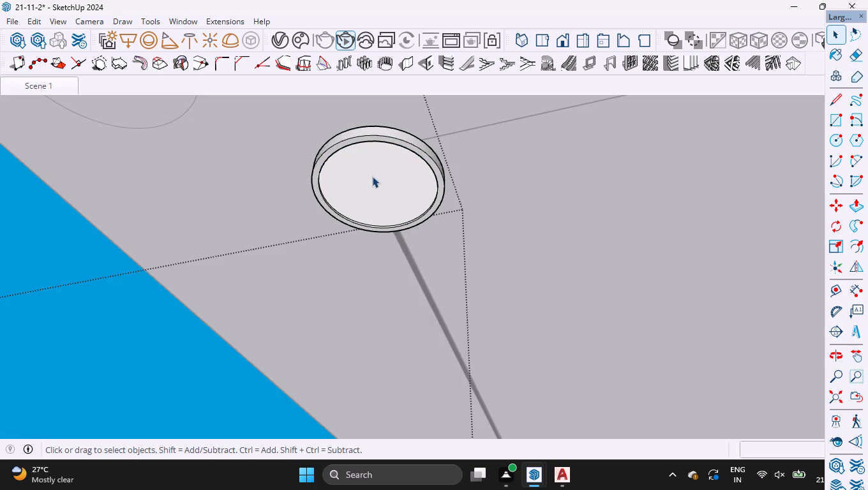
{"action": "left_click", "coordinate": [372, 176]}
{"action": "triple_click", "coordinate": [372, 177]}
{"action": "double_click", "coordinate": [372, 177]}
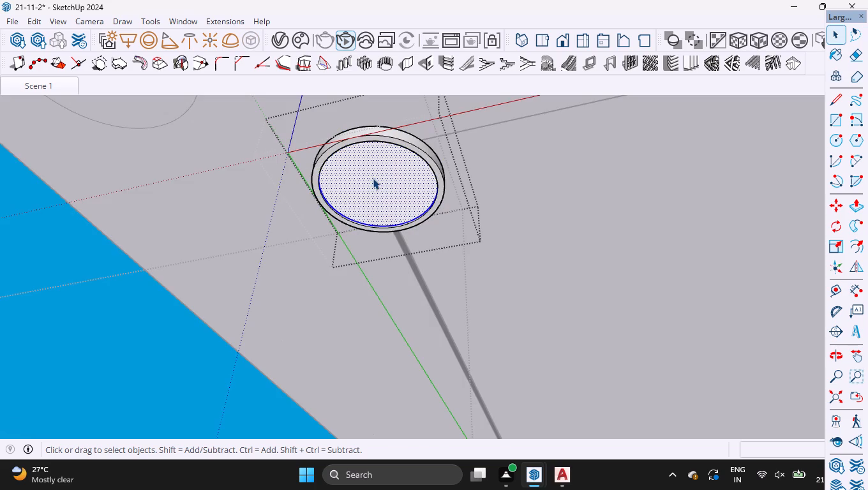
{"action": "right_click", "coordinate": [374, 179]}
{"action": "left_click", "coordinate": [421, 214]}
{"action": "triple_click", "coordinate": [661, 220]}
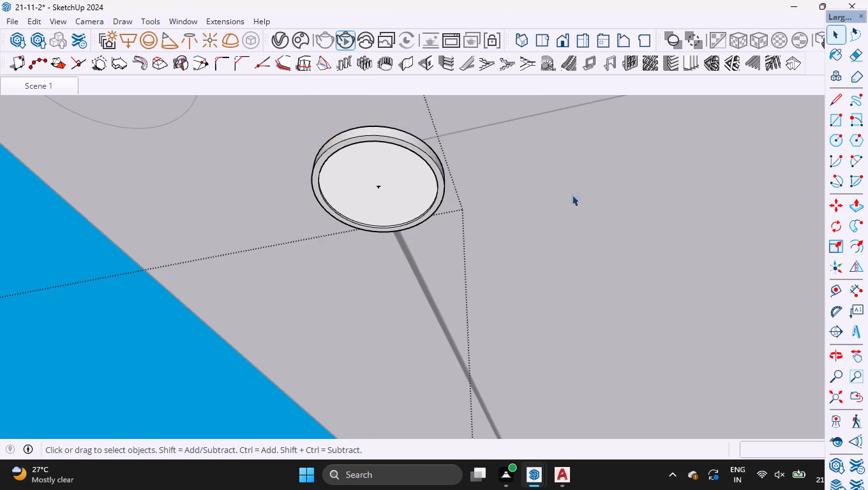
{"action": "left_click", "coordinate": [563, 177]}
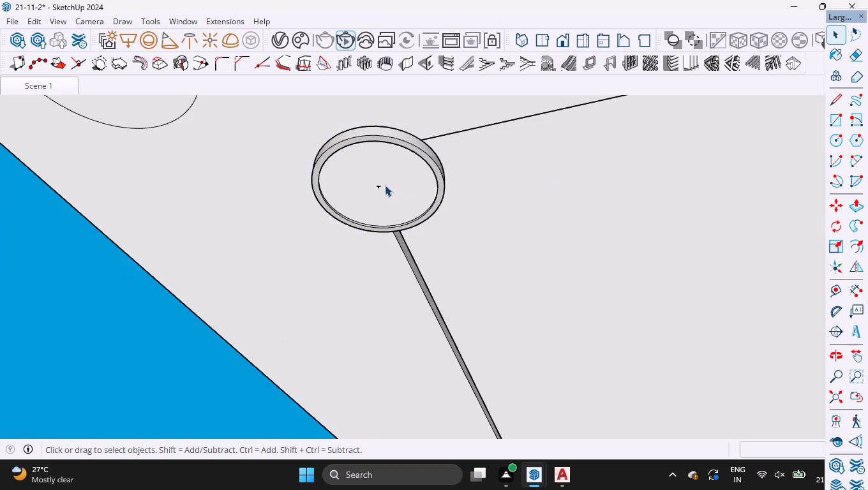
Move the ceiling light by its centre point about 2' 3 5/8" onto the centre point of the corner circle.
{"action": "key", "text": "m"}
{"action": "left_click", "coordinate": [378, 188]}
{"action": "scroll", "coordinate": [467, 209], "scroll_direction": "down", "scroll_amount": 10}
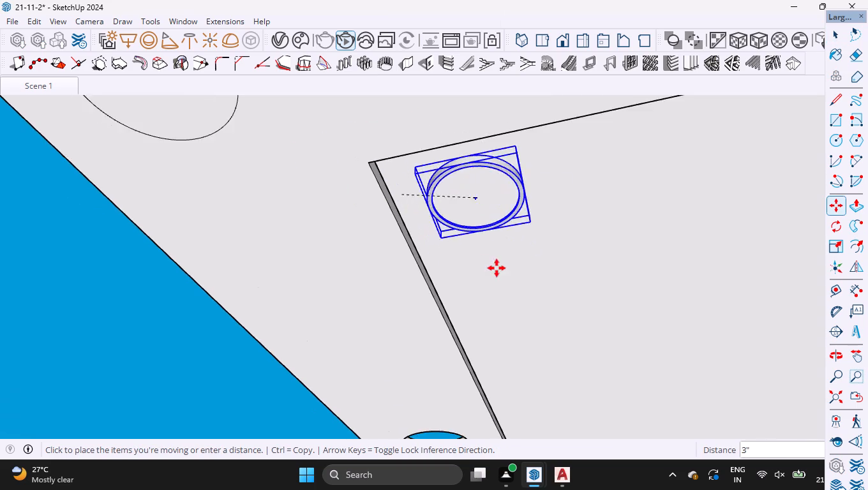
{"action": "scroll", "coordinate": [497, 268], "scroll_direction": "down", "scroll_amount": 7}
{"action": "scroll", "coordinate": [360, 180], "scroll_direction": "up", "scroll_amount": 5}
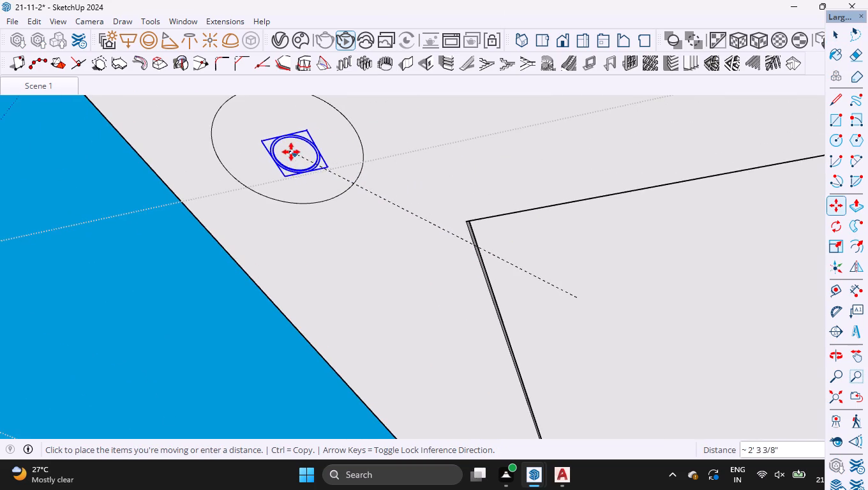
{"action": "left_click", "coordinate": [288, 149]}
Scale the ceiling light up uniformly about its centre until its outer ring matches the corner circle.
{"action": "scroll", "coordinate": [318, 197], "scroll_direction": "down", "scroll_amount": 4}
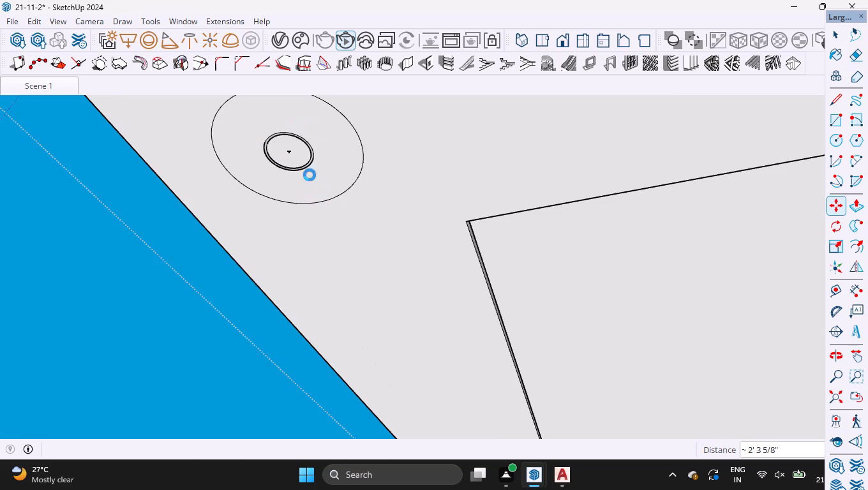
{"action": "scroll", "coordinate": [324, 256], "scroll_direction": "down", "scroll_amount": 6}
{"action": "scroll", "coordinate": [301, 126], "scroll_direction": "up", "scroll_amount": 4}
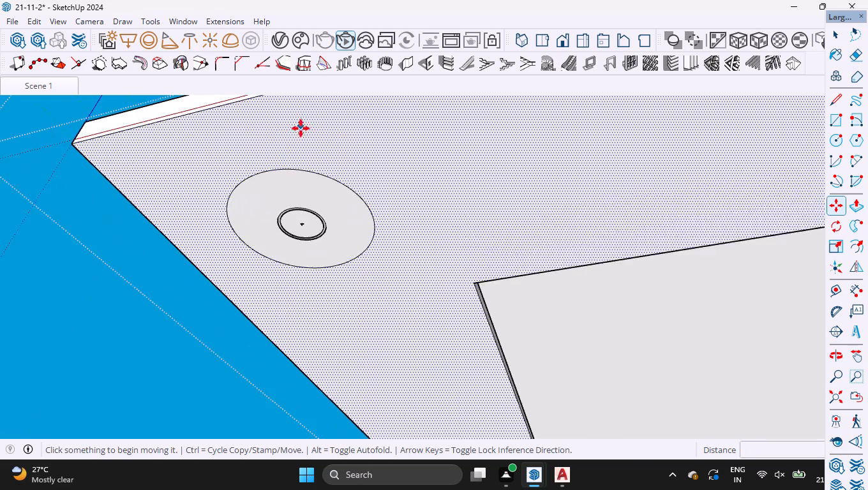
{"action": "scroll", "coordinate": [301, 128], "scroll_direction": "up", "scroll_amount": 5}
{"action": "key", "text": "s"}
{"action": "key", "text": "space"}
{"action": "left_click", "coordinate": [283, 228]}
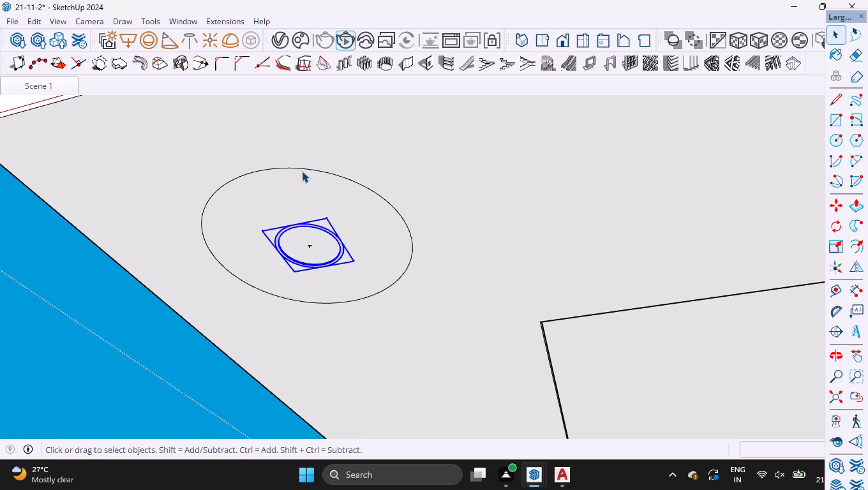
{"action": "key", "text": "s"}
{"action": "left_click", "coordinate": [329, 214]}
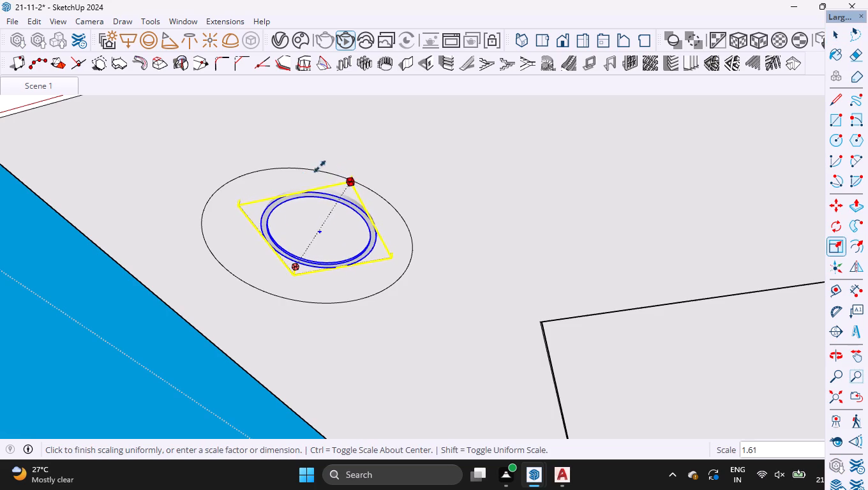
{"action": "scroll", "coordinate": [284, 168], "scroll_direction": "up", "scroll_amount": 7}
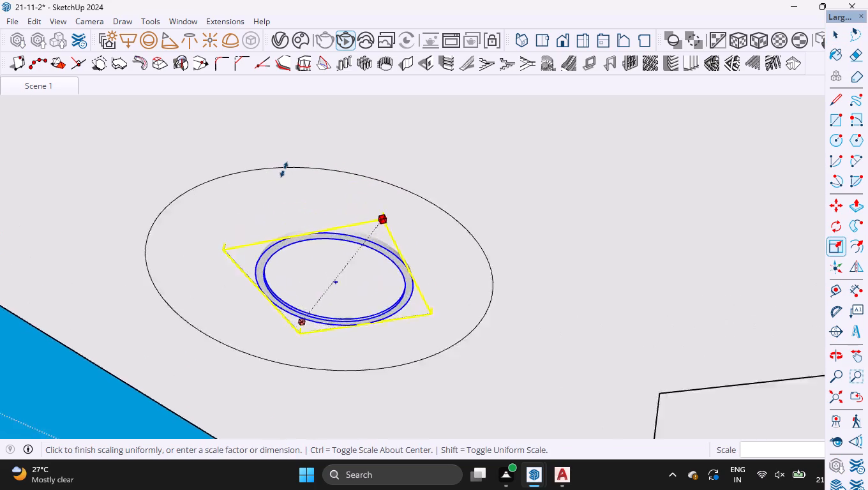
{"action": "scroll", "coordinate": [284, 170], "scroll_direction": "up", "scroll_amount": 1}
{"action": "middle_click_drag", "start_coordinate": [285, 177], "coordinate": [309, 75]}
{"action": "scroll", "coordinate": [327, 234], "scroll_direction": "down", "scroll_amount": 13}
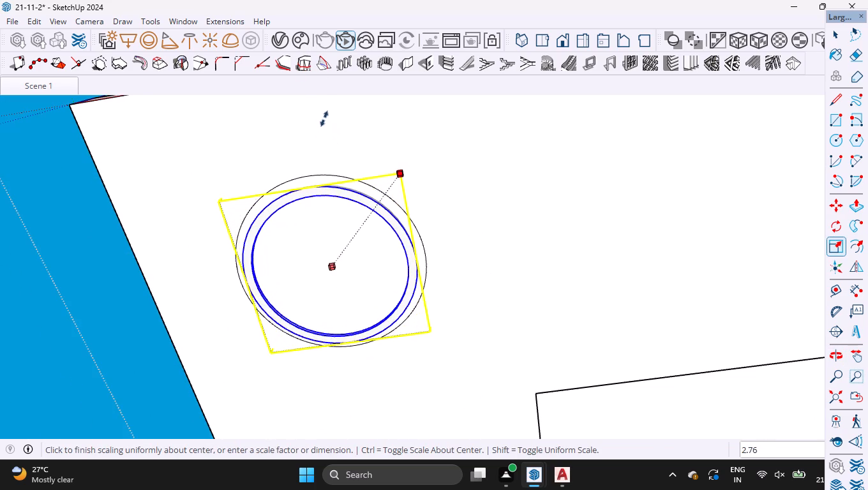
{"action": "left_click", "coordinate": [313, 104]}
{"action": "key", "text": "space"}
Hide the scaled ceiling light at the panel's corner.
{"action": "middle_click_drag", "start_coordinate": [385, 191], "coordinate": [371, 323]}
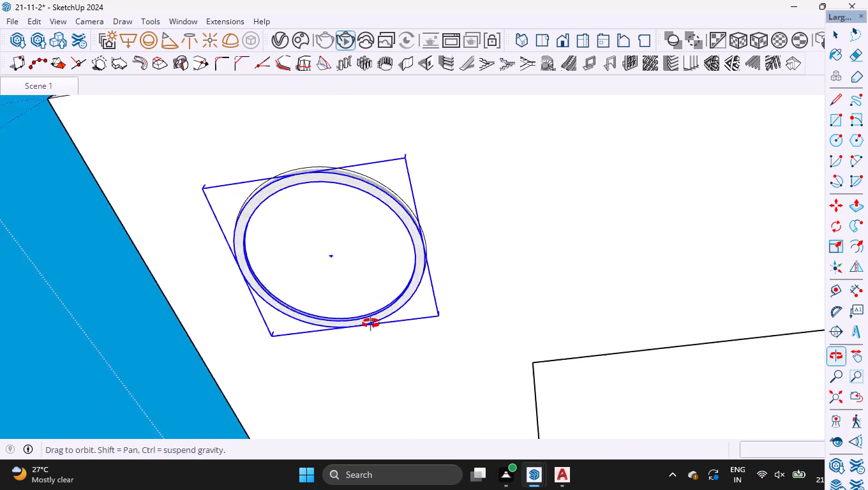
{"action": "middle_click_drag", "start_coordinate": [371, 323], "coordinate": [366, 373]}
{"action": "scroll", "coordinate": [327, 154], "scroll_direction": "up", "scroll_amount": 5}
{"action": "scroll", "coordinate": [343, 158], "scroll_direction": "down", "scroll_amount": 9}
{"action": "right_click", "coordinate": [399, 193]}
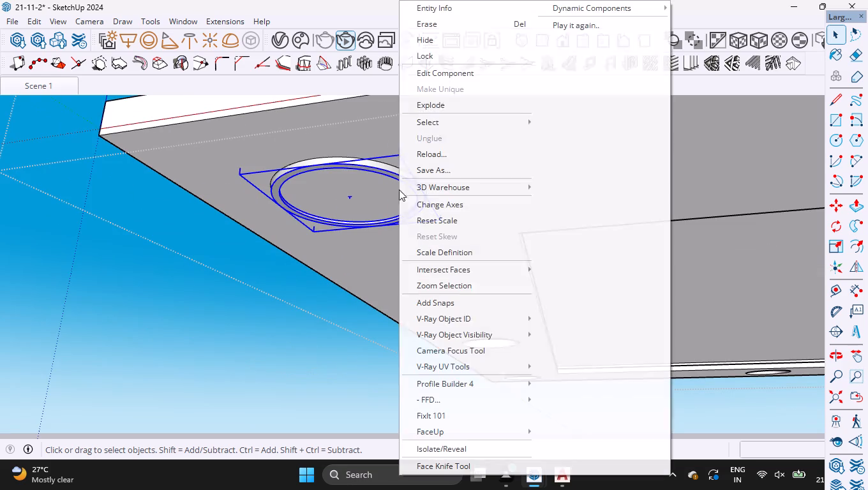
{"action": "left_click", "coordinate": [445, 42]}
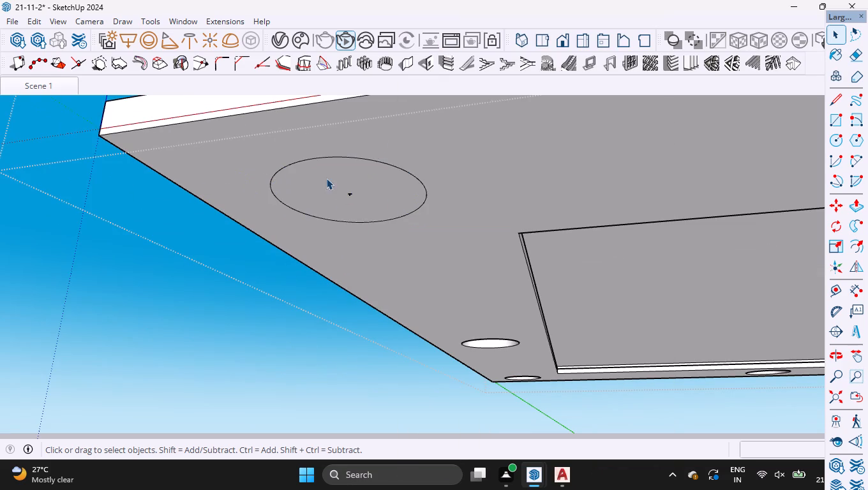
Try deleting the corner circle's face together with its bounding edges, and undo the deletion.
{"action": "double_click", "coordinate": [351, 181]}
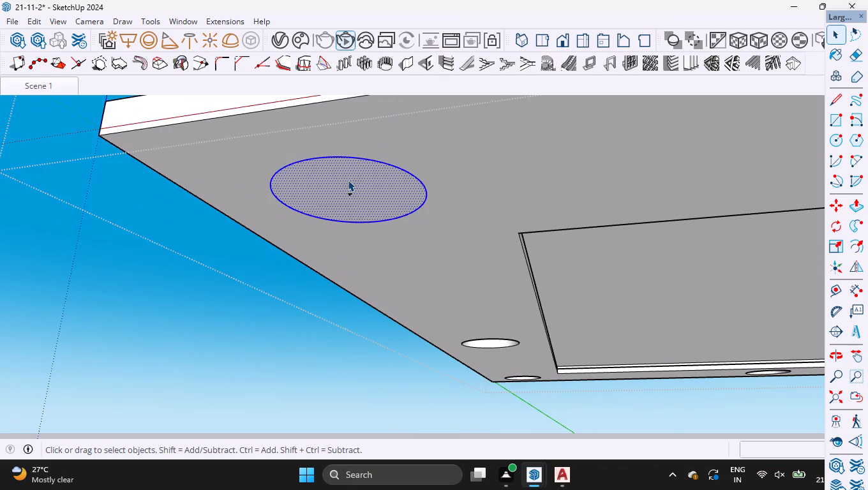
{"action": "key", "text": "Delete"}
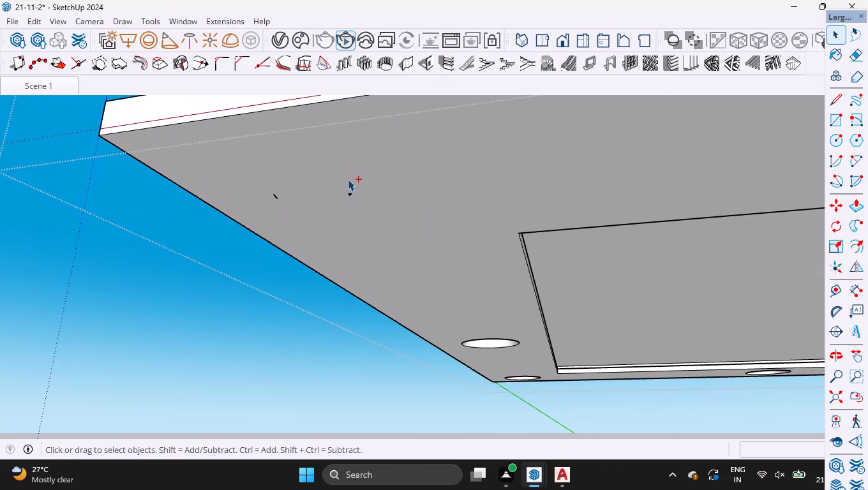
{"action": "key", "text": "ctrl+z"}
Delete only the circular face closing the corner hole, keeping its rim edges.
{"action": "left_click", "coordinate": [348, 179]}
{"action": "key", "text": "Delete"}
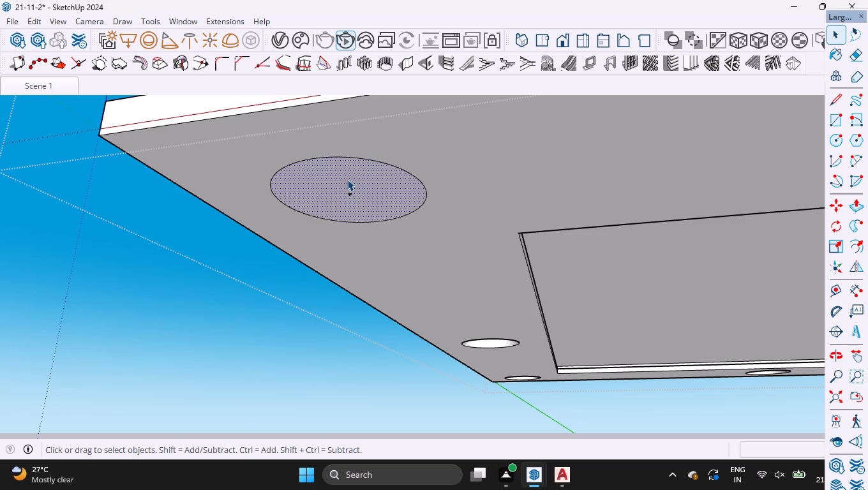
Delete the leftover centre point mark in the corner hole.
{"action": "middle_click_drag", "start_coordinate": [318, 181], "coordinate": [343, 301]}
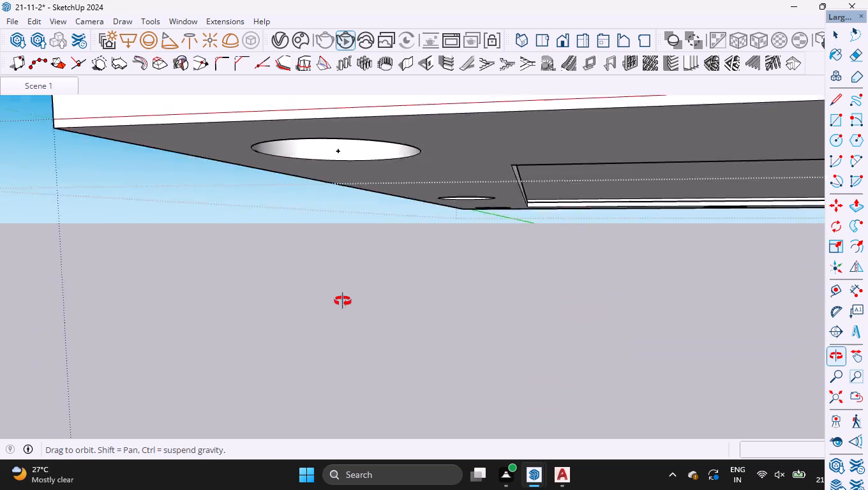
{"action": "middle_click_drag", "start_coordinate": [343, 301], "coordinate": [361, 248]}
{"action": "left_click_drag", "start_coordinate": [320, 150], "coordinate": [331, 164]}
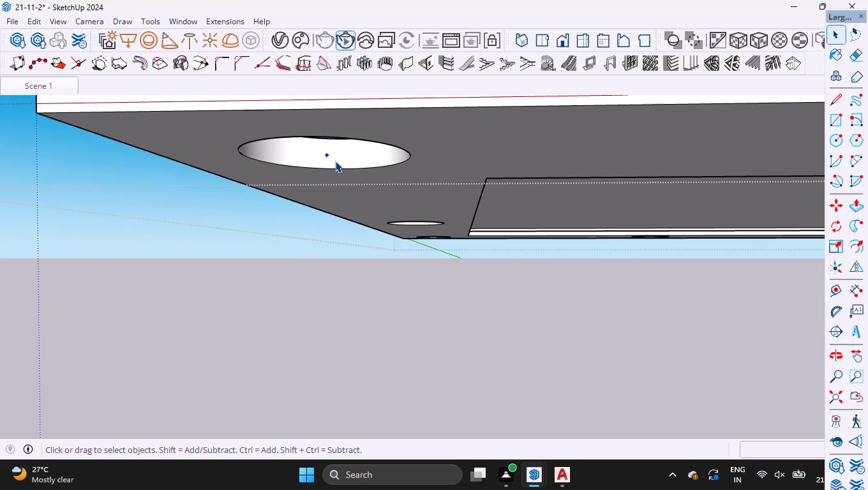
{"action": "key", "text": "Delete"}
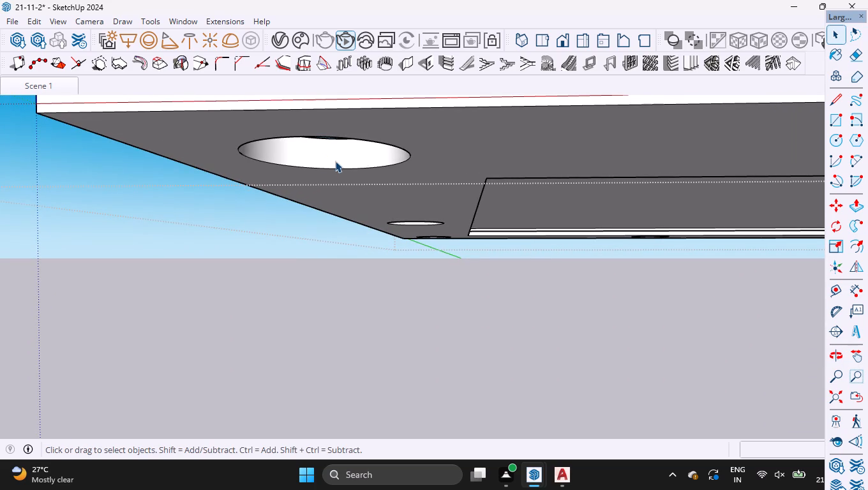
Unhide the ceiling light in the corner hole.
{"action": "scroll", "coordinate": [342, 172], "scroll_direction": "down", "scroll_amount": 12}
{"action": "middle_click_drag", "start_coordinate": [359, 182], "coordinate": [382, 40]}
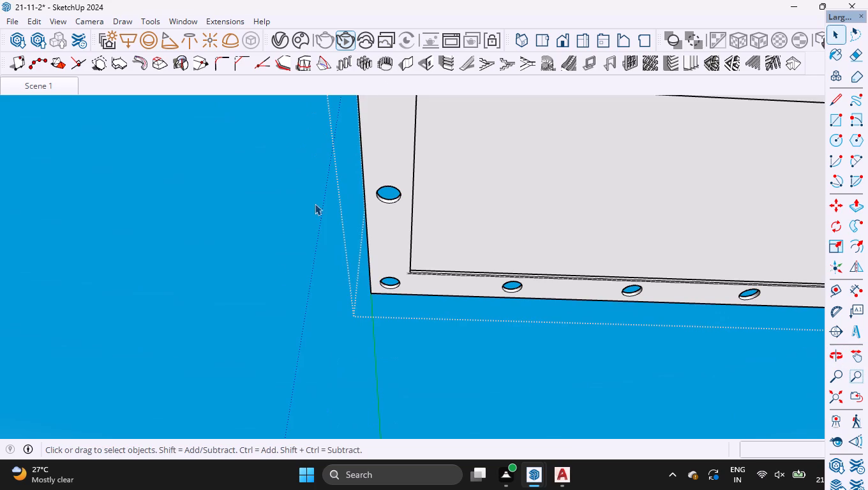
{"action": "scroll", "coordinate": [280, 292], "scroll_direction": "down", "scroll_amount": 6}
{"action": "scroll", "coordinate": [352, 89], "scroll_direction": "up", "scroll_amount": 20}
{"action": "scroll", "coordinate": [352, 89], "scroll_direction": "up", "scroll_amount": 2}
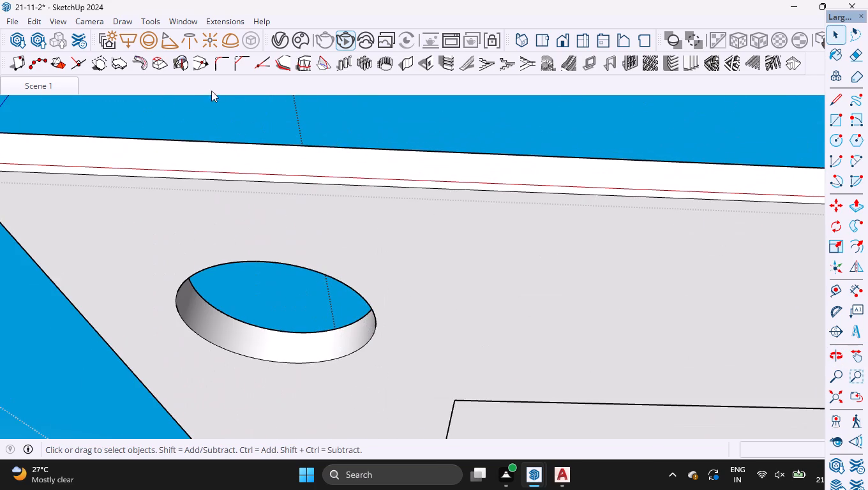
{"action": "left_click", "coordinate": [35, 15]}
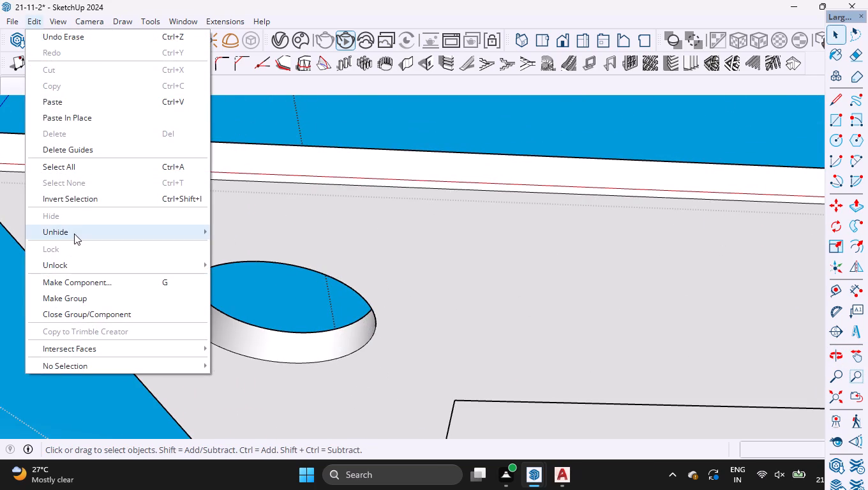
{"action": "left_click", "coordinate": [75, 234]}
{"action": "left_click", "coordinate": [271, 264]}
Delete the centre point mark inside the ceiling light component and close the component.
{"action": "scroll", "coordinate": [286, 152], "scroll_direction": "down", "scroll_amount": 2}
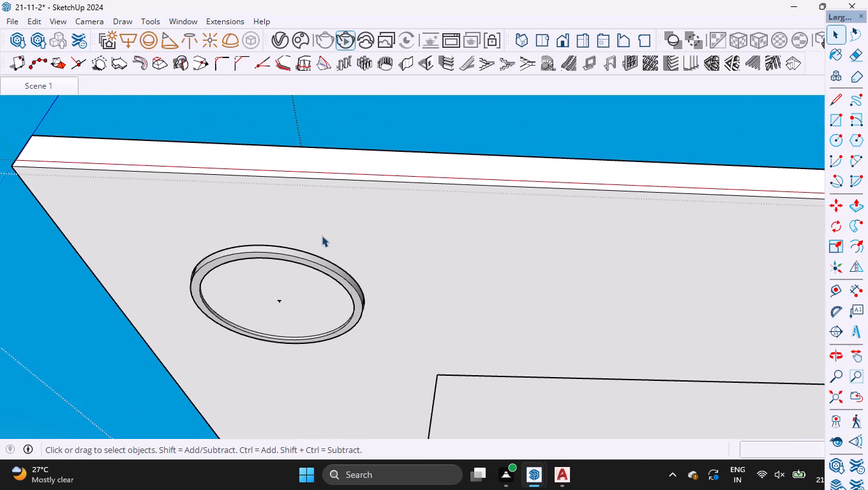
{"action": "scroll", "coordinate": [315, 243], "scroll_direction": "up", "scroll_amount": 5}
{"action": "triple_click", "coordinate": [242, 327]}
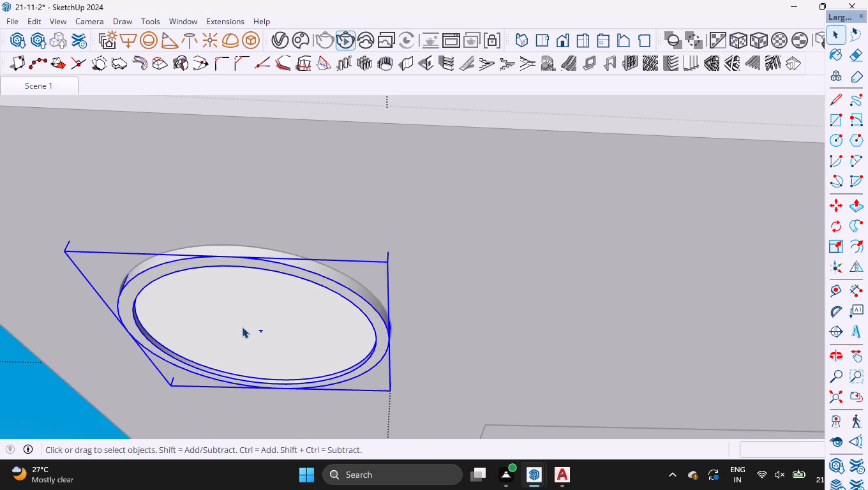
{"action": "left_click", "coordinate": [242, 327]}
{"action": "left_click_drag", "start_coordinate": [244, 323], "coordinate": [288, 348]}
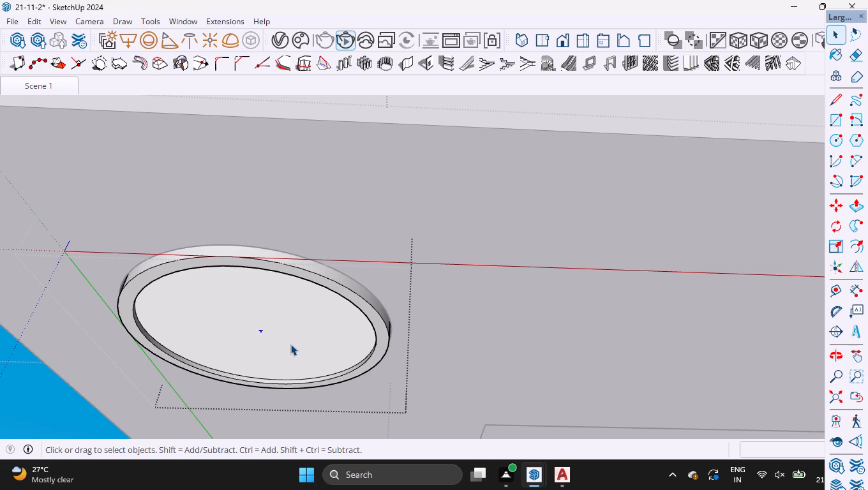
{"action": "key", "text": "Delete"}
{"action": "left_click", "coordinate": [308, 218]}
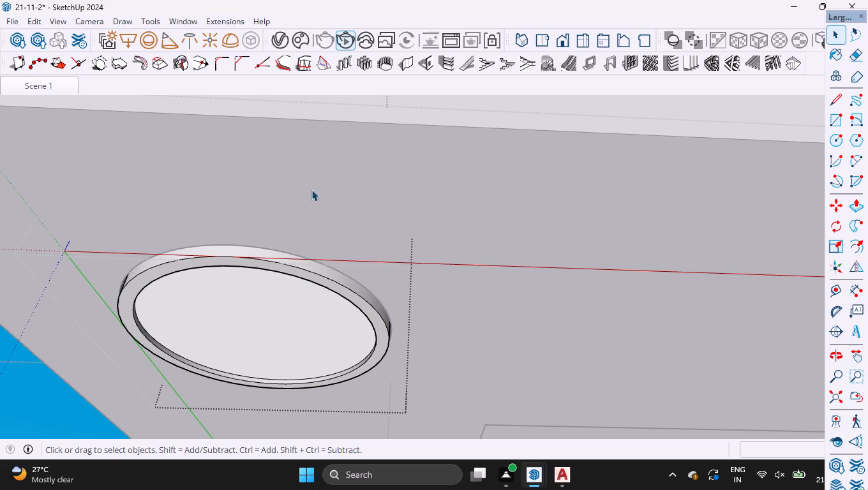
{"action": "scroll", "coordinate": [310, 191], "scroll_direction": "down", "scroll_amount": 5}
{"action": "left_click", "coordinate": [430, 181]}
{"action": "left_click", "coordinate": [587, 209]}
{"action": "scroll", "coordinate": [380, 176], "scroll_direction": "down", "scroll_amount": 11}
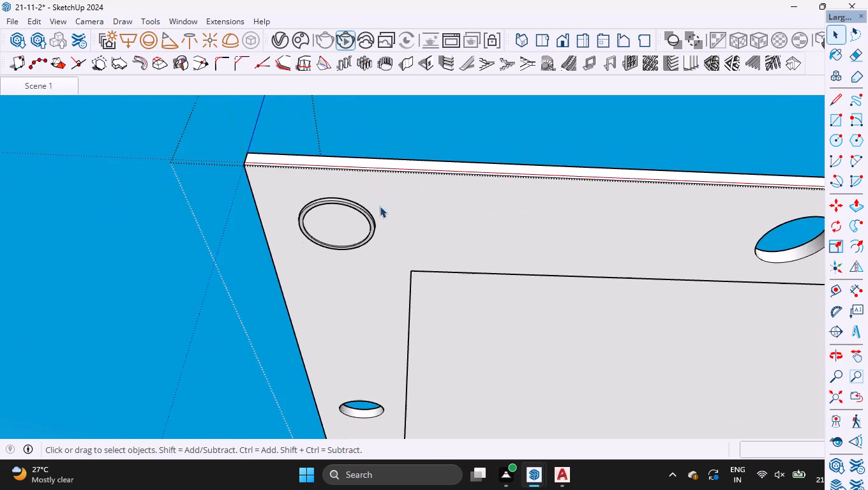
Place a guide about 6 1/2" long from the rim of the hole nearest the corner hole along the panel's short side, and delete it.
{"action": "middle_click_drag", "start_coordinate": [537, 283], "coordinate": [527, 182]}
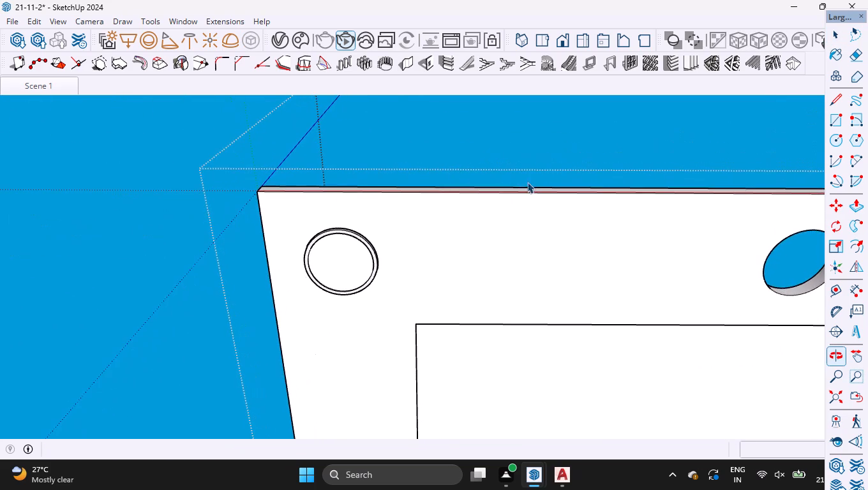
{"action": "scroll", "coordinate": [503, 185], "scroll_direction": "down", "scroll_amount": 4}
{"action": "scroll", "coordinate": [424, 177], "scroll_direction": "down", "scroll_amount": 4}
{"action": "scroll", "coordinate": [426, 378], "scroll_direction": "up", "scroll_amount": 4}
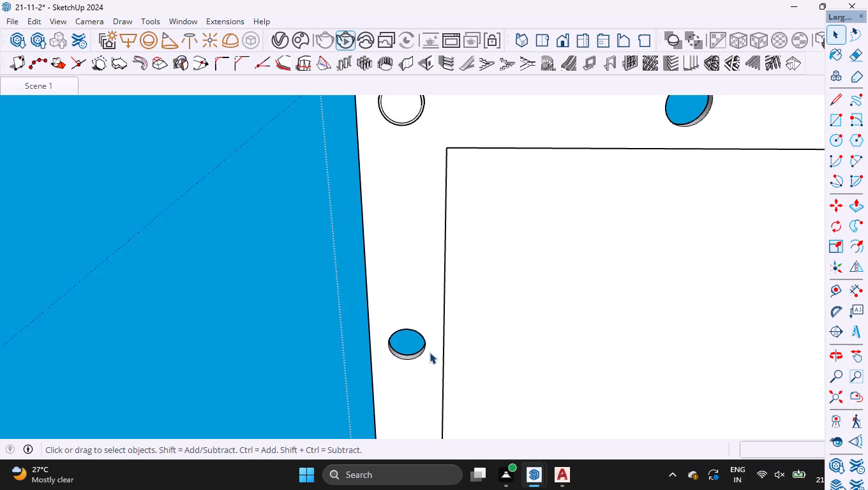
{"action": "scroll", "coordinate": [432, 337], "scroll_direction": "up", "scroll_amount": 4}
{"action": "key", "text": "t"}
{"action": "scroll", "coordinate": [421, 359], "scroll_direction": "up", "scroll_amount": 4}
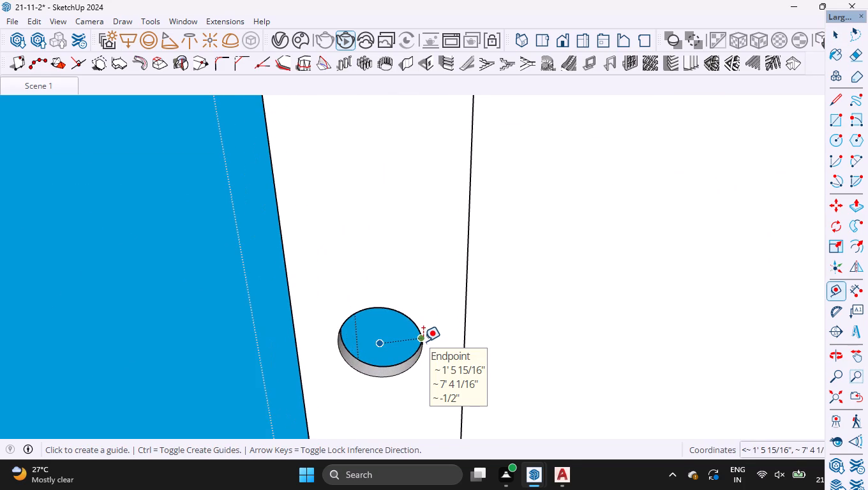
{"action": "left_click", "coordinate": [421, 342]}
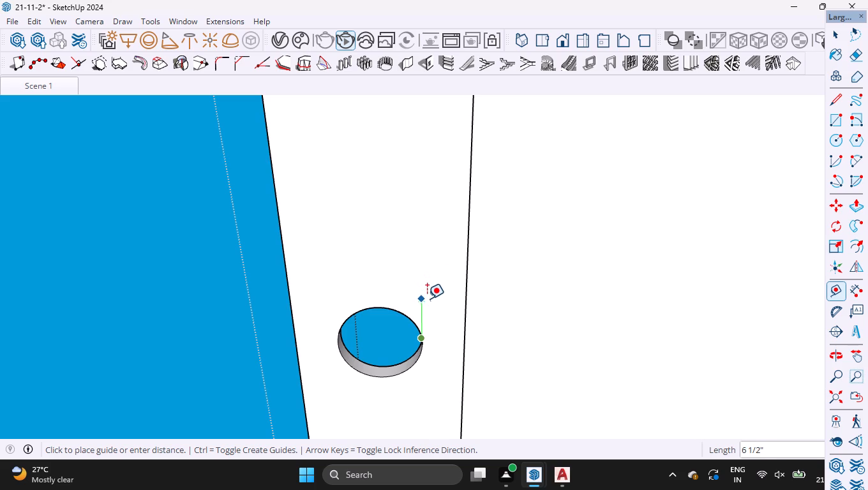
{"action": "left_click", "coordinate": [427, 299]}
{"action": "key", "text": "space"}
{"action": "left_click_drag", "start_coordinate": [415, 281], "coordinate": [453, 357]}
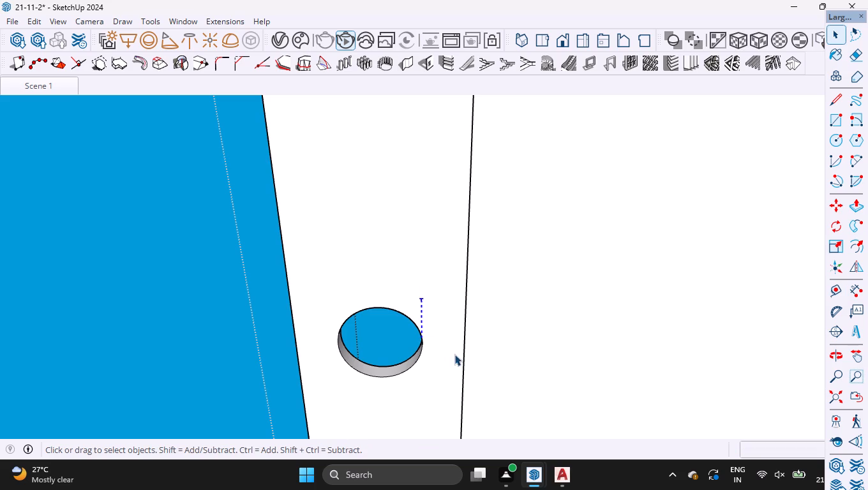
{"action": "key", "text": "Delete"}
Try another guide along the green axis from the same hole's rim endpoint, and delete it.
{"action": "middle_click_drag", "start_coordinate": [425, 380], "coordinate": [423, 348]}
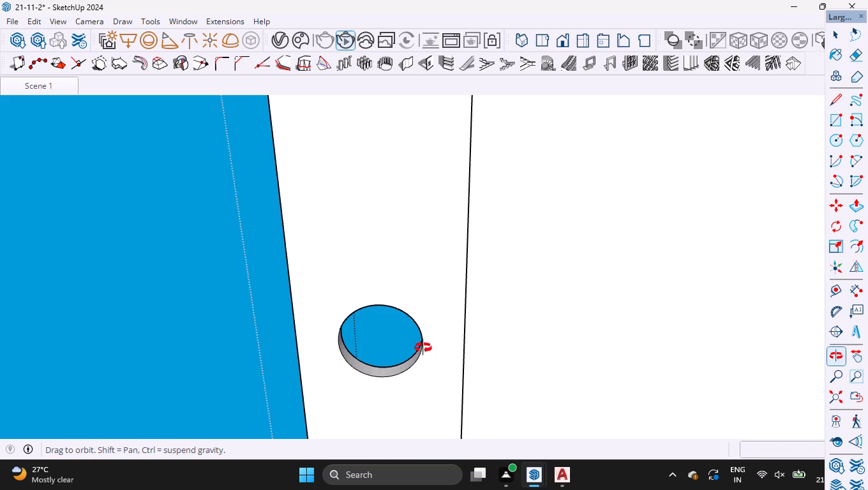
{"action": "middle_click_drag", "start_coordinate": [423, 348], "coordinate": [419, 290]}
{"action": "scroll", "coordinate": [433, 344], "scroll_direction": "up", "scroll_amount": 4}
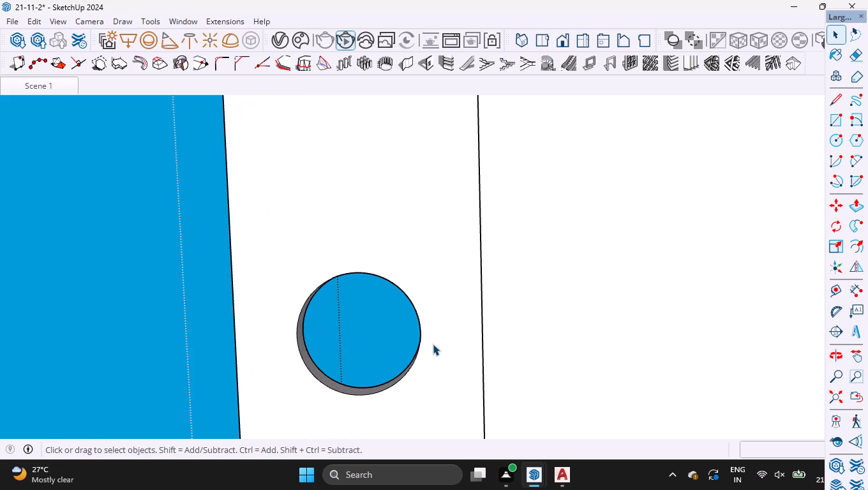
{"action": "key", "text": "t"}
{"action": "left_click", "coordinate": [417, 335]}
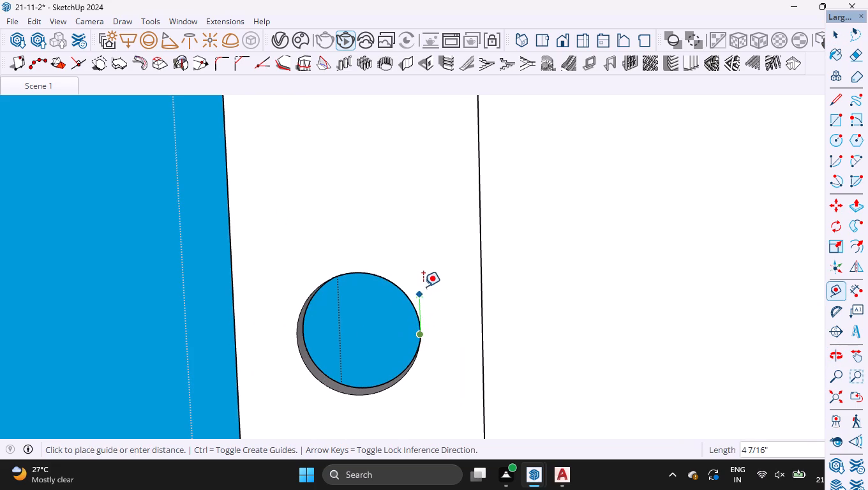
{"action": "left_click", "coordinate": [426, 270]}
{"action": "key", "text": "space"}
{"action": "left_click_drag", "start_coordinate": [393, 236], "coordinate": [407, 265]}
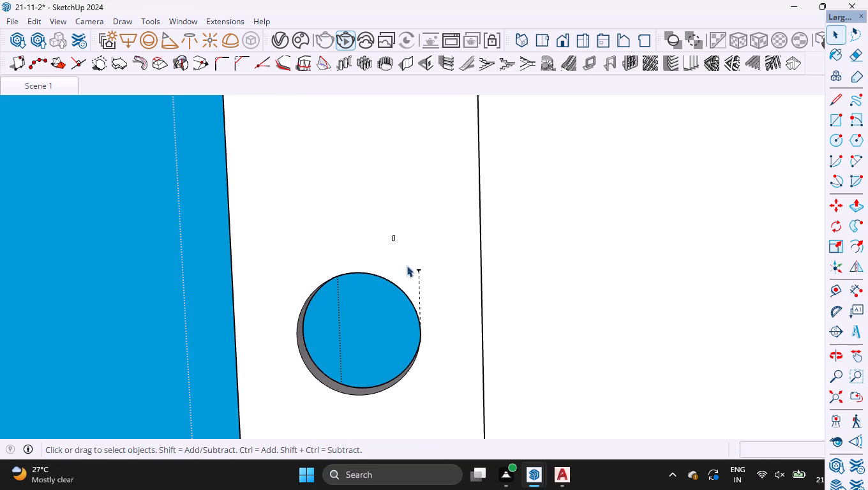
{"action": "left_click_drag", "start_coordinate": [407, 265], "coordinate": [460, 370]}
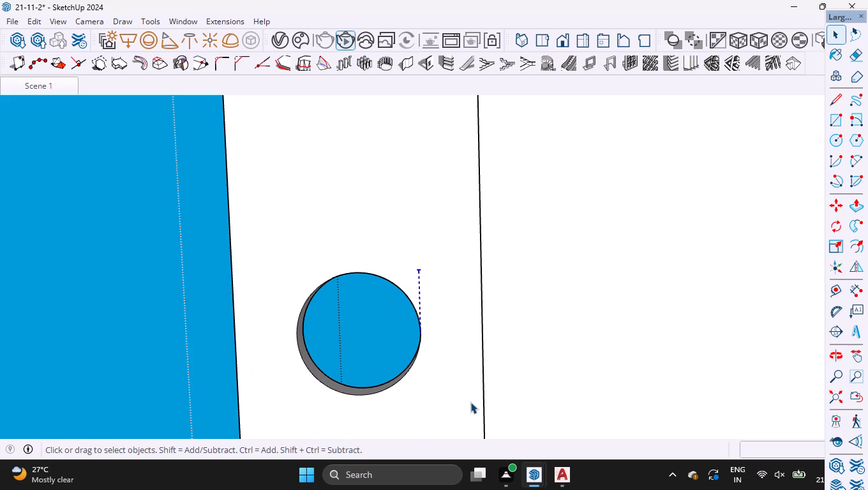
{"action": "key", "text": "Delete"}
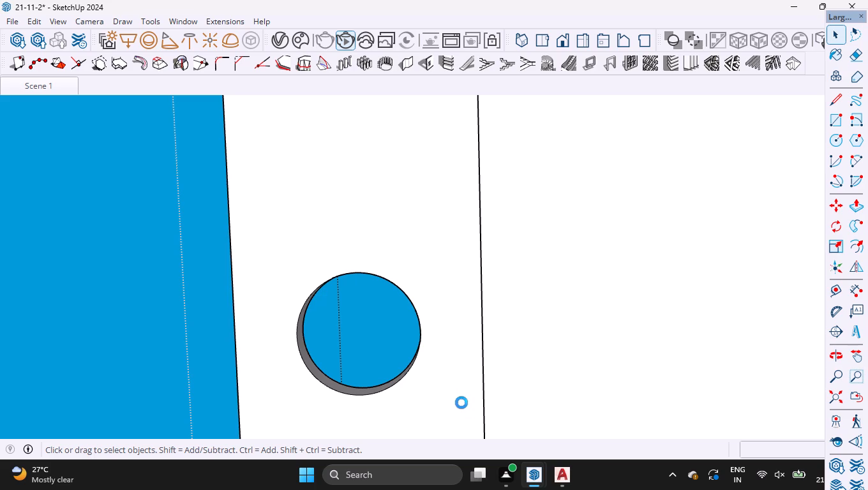
Copy the ceiling light from the corner hole about 6' 5 1/8" along the green axis into the adjacent empty hole.
{"action": "scroll", "coordinate": [481, 293], "scroll_direction": "down", "scroll_amount": 6}
{"action": "scroll", "coordinate": [306, 260], "scroll_direction": "down", "scroll_amount": 7}
{"action": "scroll", "coordinate": [370, 343], "scroll_direction": "down", "scroll_amount": 5}
{"action": "scroll", "coordinate": [401, 275], "scroll_direction": "down", "scroll_amount": 8}
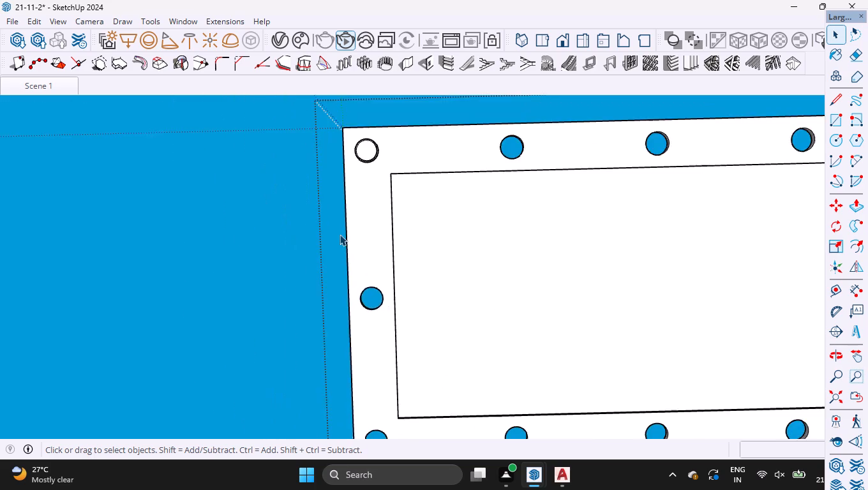
{"action": "scroll", "coordinate": [340, 234], "scroll_direction": "down", "scroll_amount": 5}
{"action": "scroll", "coordinate": [343, 184], "scroll_direction": "up", "scroll_amount": 11}
{"action": "left_click", "coordinate": [366, 163]}
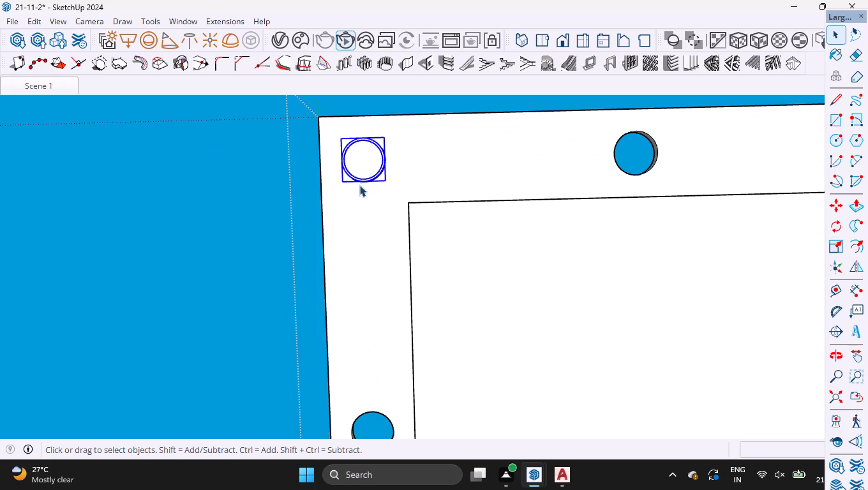
{"action": "key", "text": "m"}
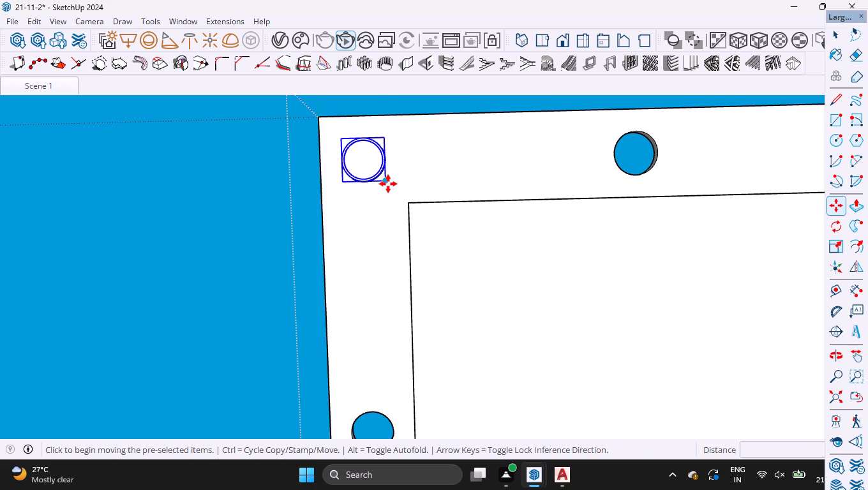
{"action": "scroll", "coordinate": [387, 161], "scroll_direction": "up", "scroll_amount": 4}
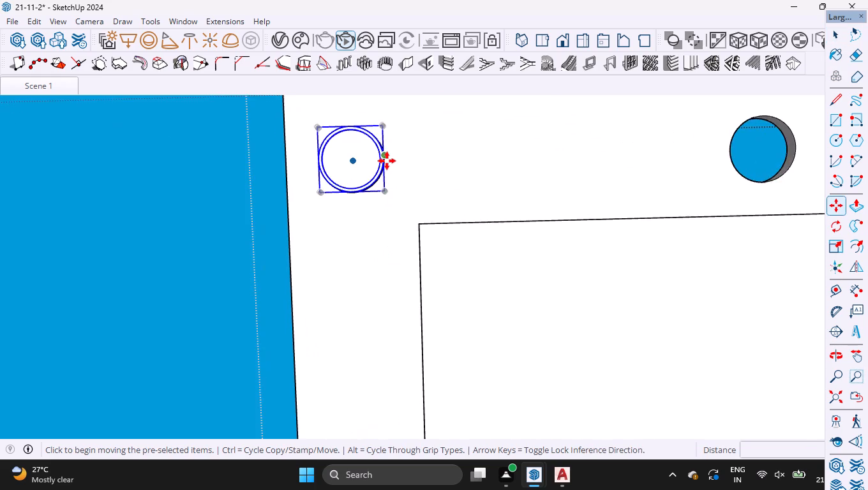
{"action": "scroll", "coordinate": [383, 161], "scroll_direction": "up", "scroll_amount": 10}
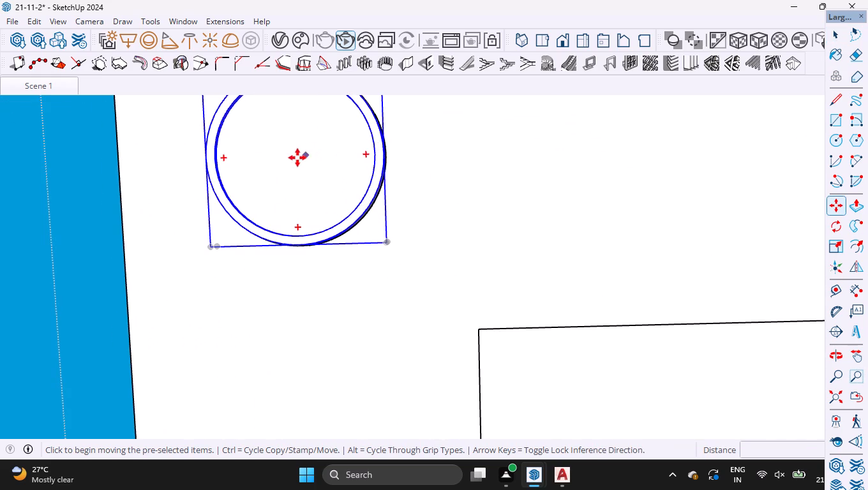
{"action": "left_click", "coordinate": [298, 246]}
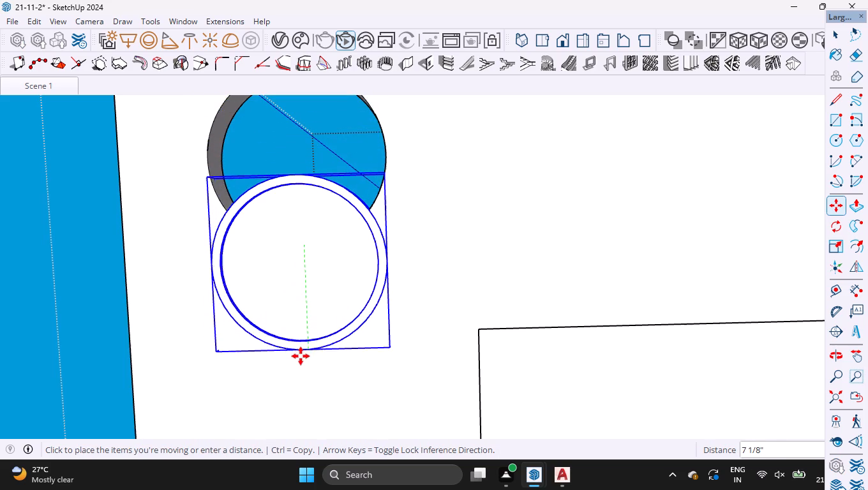
{"action": "key", "text": "Left"}
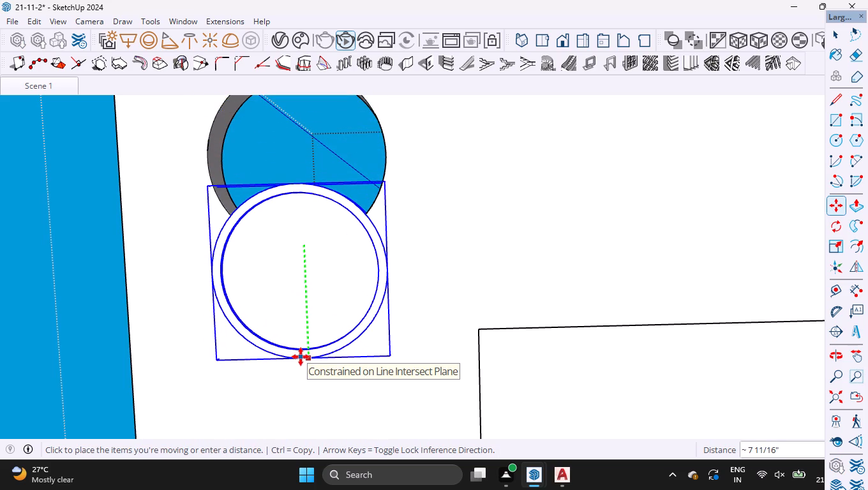
{"action": "scroll", "coordinate": [283, 237], "scroll_direction": "down", "scroll_amount": 11}
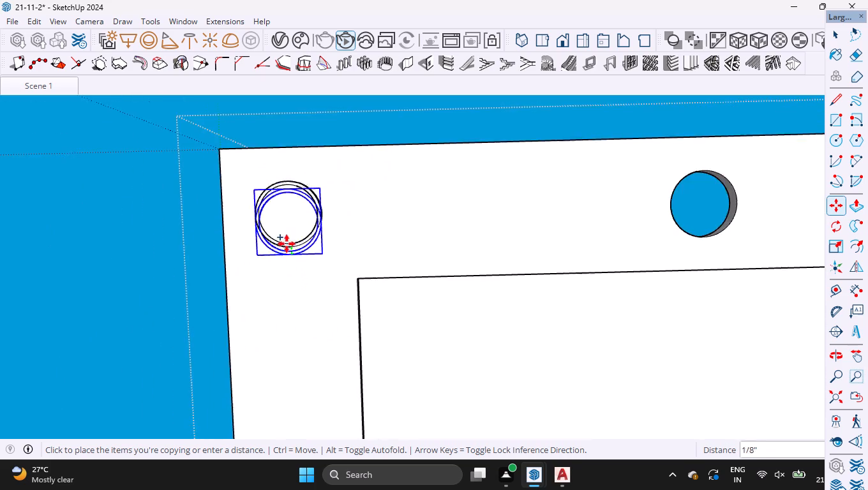
{"action": "scroll", "coordinate": [286, 244], "scroll_direction": "down", "scroll_amount": 12}
{"action": "scroll", "coordinate": [286, 462], "scroll_direction": "up", "scroll_amount": 6}
{"action": "scroll", "coordinate": [301, 406], "scroll_direction": "up", "scroll_amount": 4}
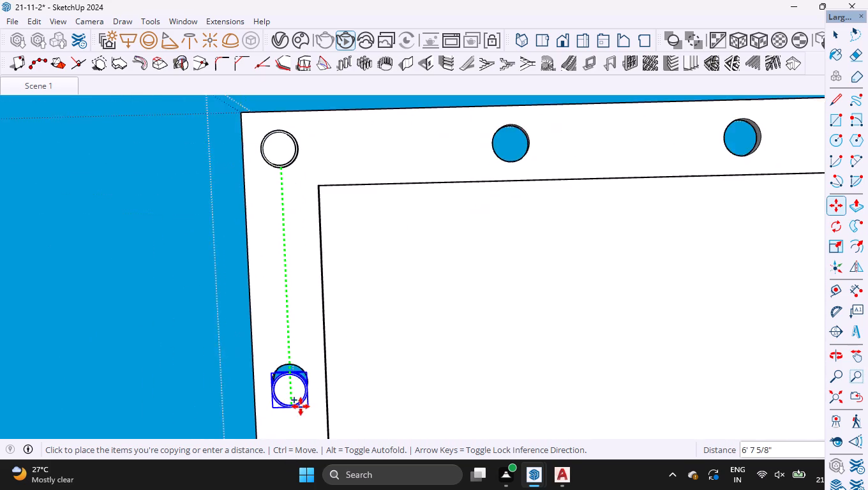
{"action": "scroll", "coordinate": [301, 406], "scroll_direction": "up", "scroll_amount": 11}
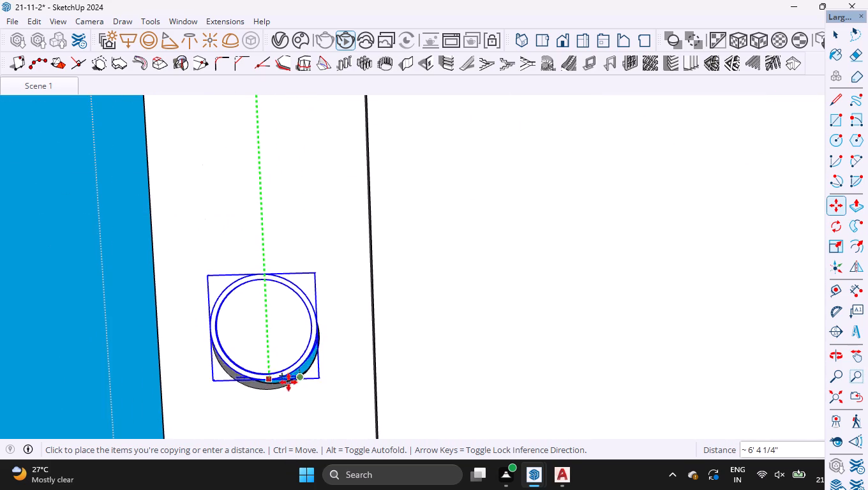
{"action": "left_click", "coordinate": [273, 380]}
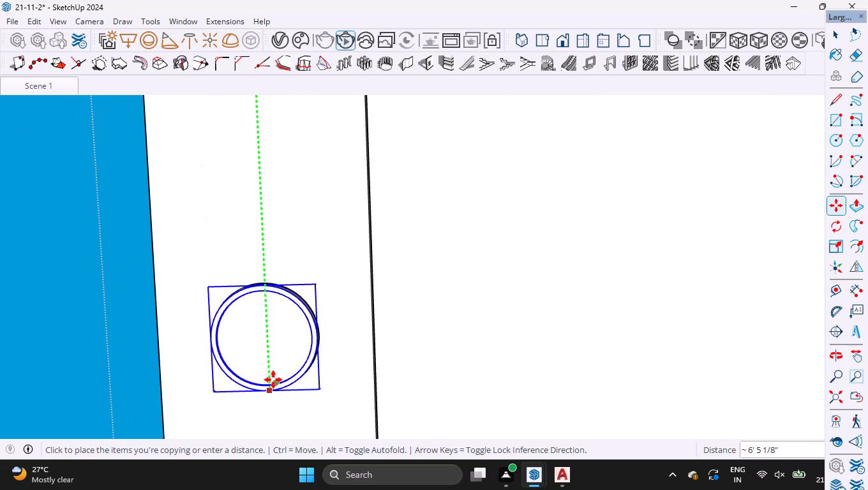
Nudge the copied ceiling light slightly toward the corner hole to close the gap at the hole's rim.
{"action": "scroll", "coordinate": [294, 251], "scroll_direction": "down", "scroll_amount": 6}
{"action": "middle_click_drag", "start_coordinate": [319, 345], "coordinate": [308, 405]}
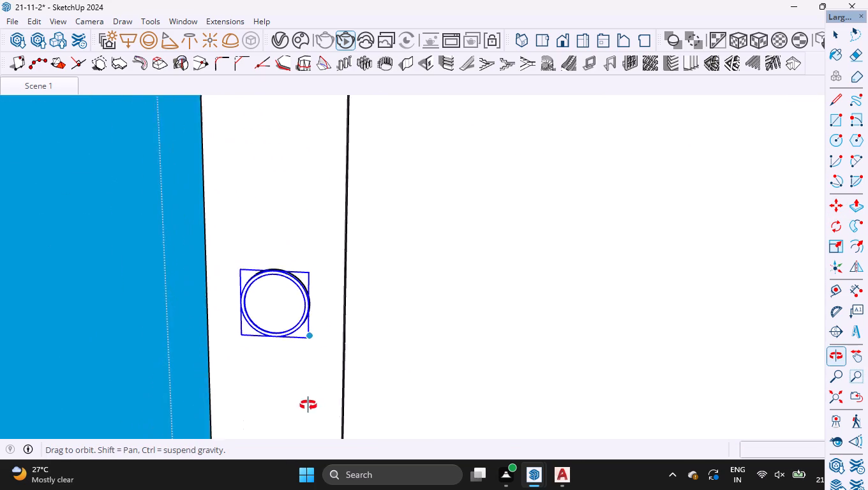
{"action": "middle_click_drag", "start_coordinate": [308, 405], "coordinate": [308, 406]}
{"action": "scroll", "coordinate": [266, 297], "scroll_direction": "up", "scroll_amount": 18}
{"action": "middle_click_drag", "start_coordinate": [243, 250], "coordinate": [301, 133]}
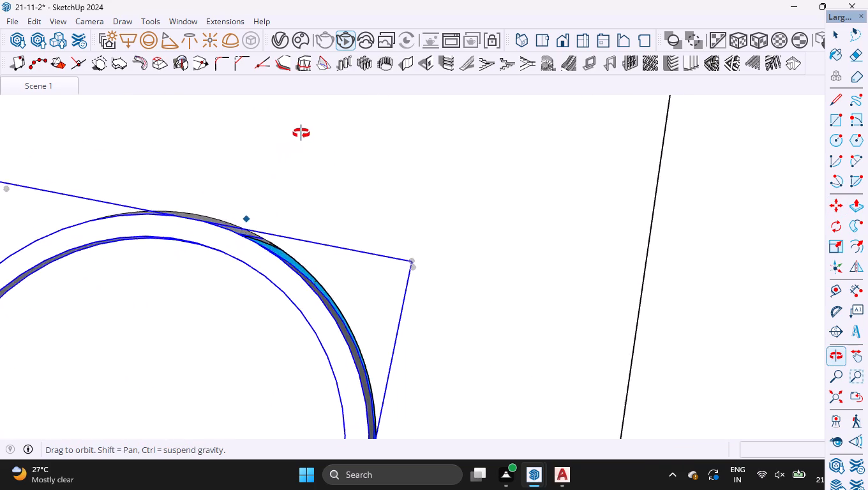
{"action": "middle_click_drag", "start_coordinate": [301, 133], "coordinate": [301, 134]}
{"action": "scroll", "coordinate": [257, 195], "scroll_direction": "up", "scroll_amount": 8}
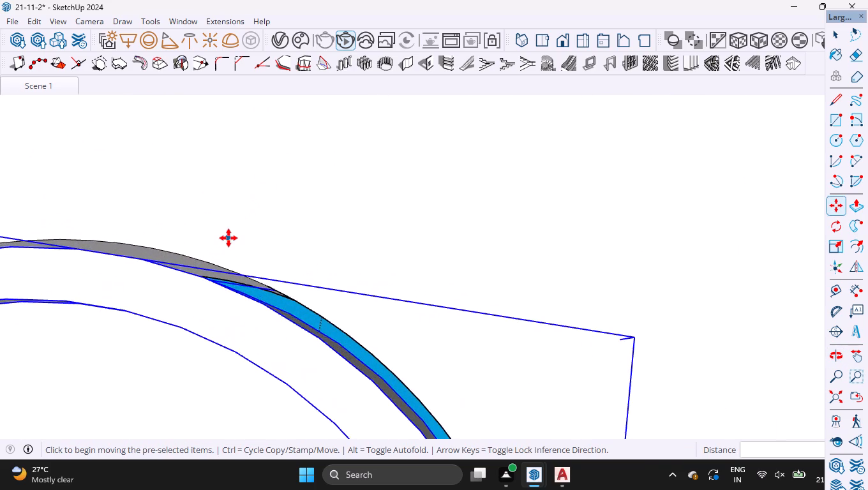
{"action": "scroll", "coordinate": [228, 238], "scroll_direction": "up", "scroll_amount": 2}
{"action": "left_click", "coordinate": [195, 288]}
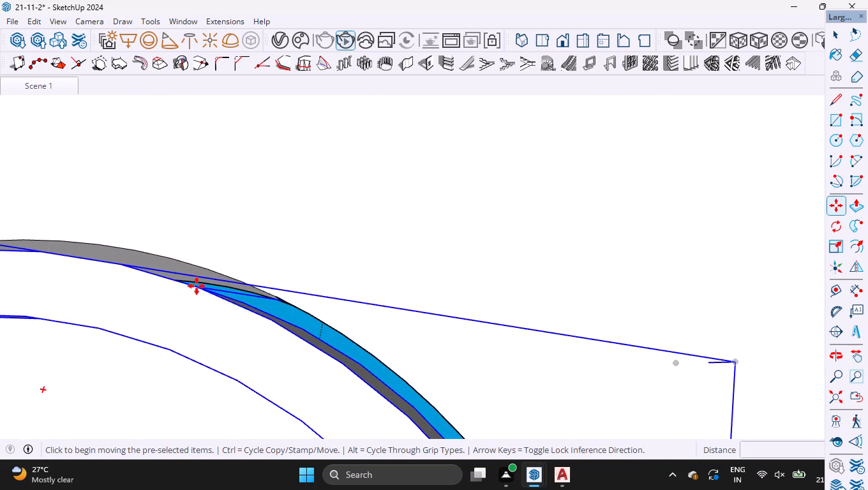
{"action": "left_click", "coordinate": [209, 271]}
Shift the copied ceiling light about 1/4" toward the panel's inner rectangle to line it up with the hole's rim.
{"action": "scroll", "coordinate": [288, 154], "scroll_direction": "down", "scroll_amount": 6}
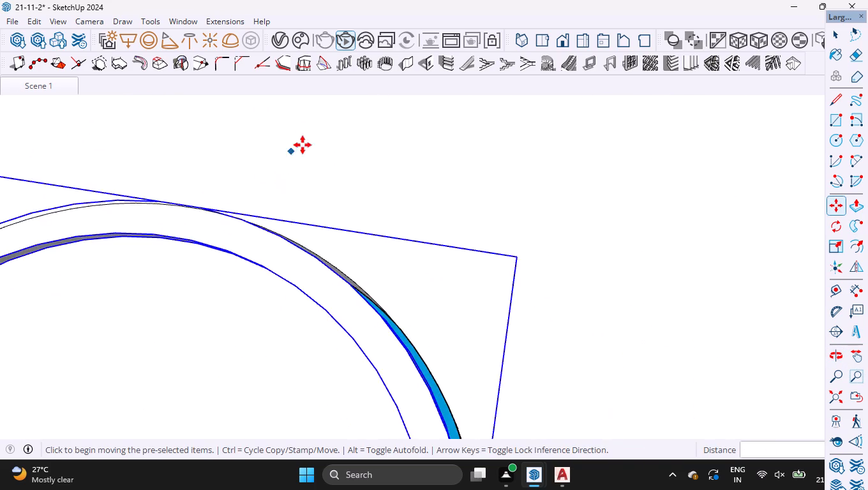
{"action": "scroll", "coordinate": [304, 145], "scroll_direction": "down", "scroll_amount": 11}
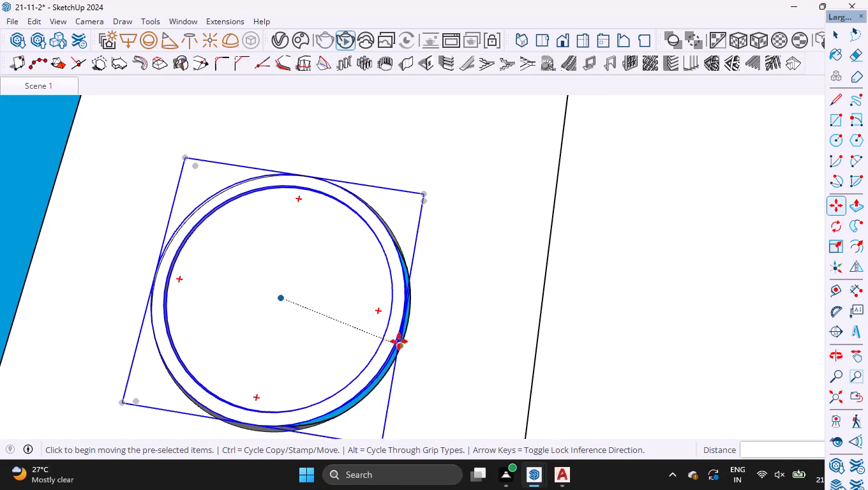
{"action": "left_click", "coordinate": [397, 332]}
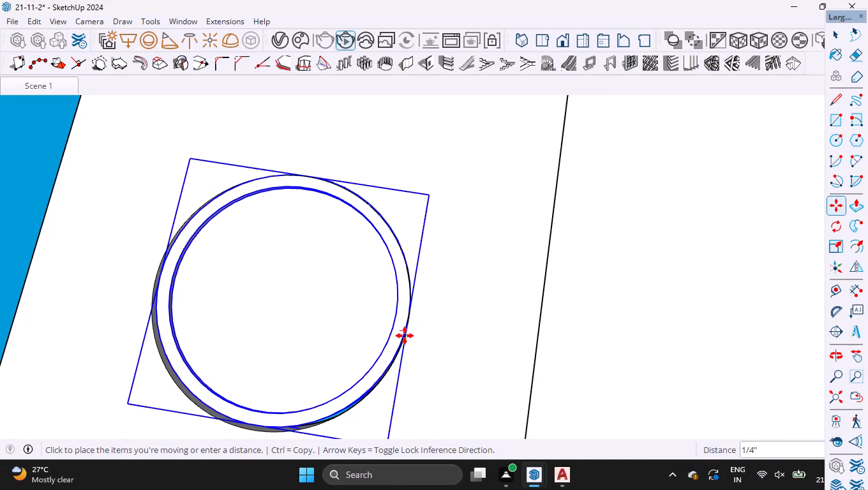
{"action": "left_click", "coordinate": [405, 336]}
{"action": "scroll", "coordinate": [427, 205], "scroll_direction": "down", "scroll_amount": 3}
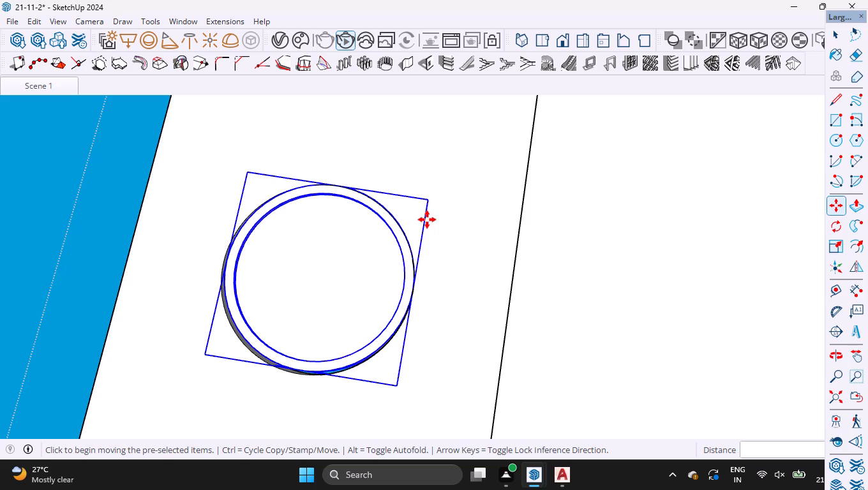
{"action": "key", "text": "space"}
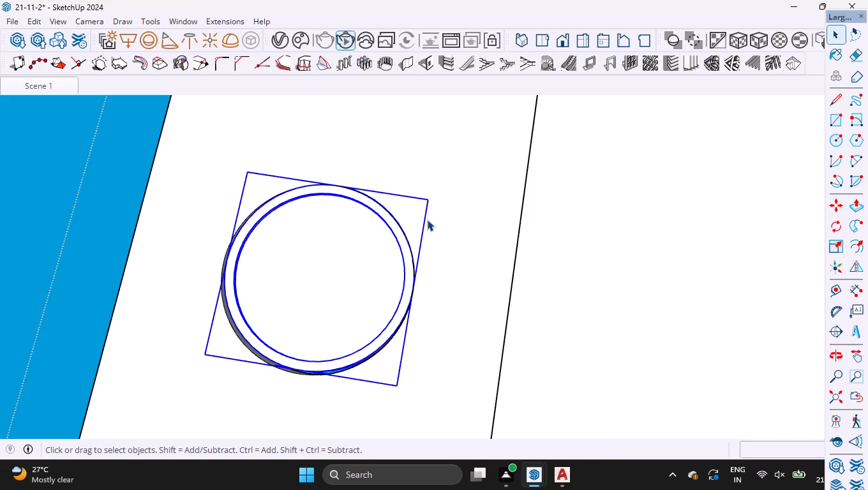
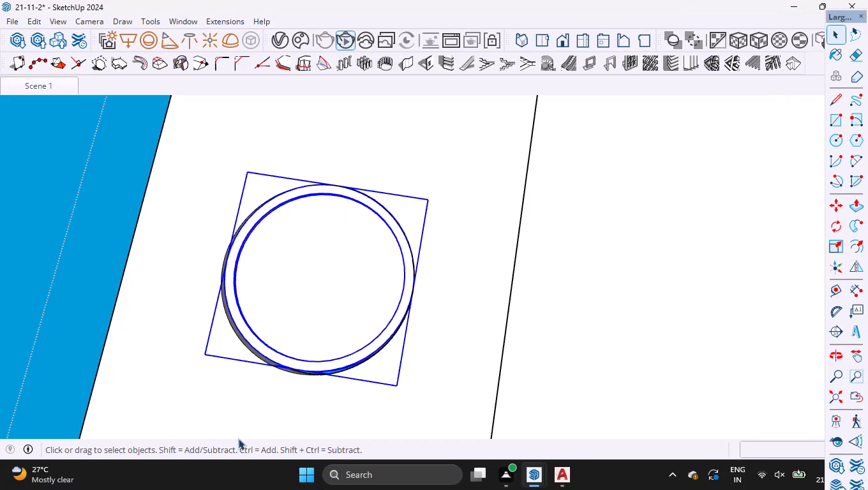
Inspect the copied ceiling light's fit in its hole from above and from the underside of the false-ceiling panel.
{"action": "scroll", "coordinate": [265, 226], "scroll_direction": "down", "scroll_amount": 5}
{"action": "middle_click_drag", "start_coordinate": [271, 332], "coordinate": [325, 326]}
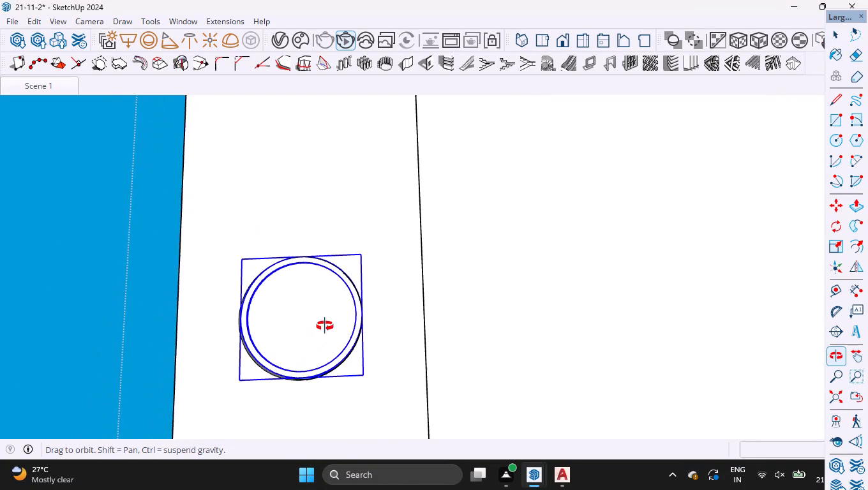
{"action": "middle_click_drag", "start_coordinate": [325, 326], "coordinate": [326, 321]}
{"action": "scroll", "coordinate": [304, 226], "scroll_direction": "down", "scroll_amount": 5}
{"action": "scroll", "coordinate": [317, 329], "scroll_direction": "up", "scroll_amount": 4}
{"action": "scroll", "coordinate": [233, 230], "scroll_direction": "up", "scroll_amount": 4}
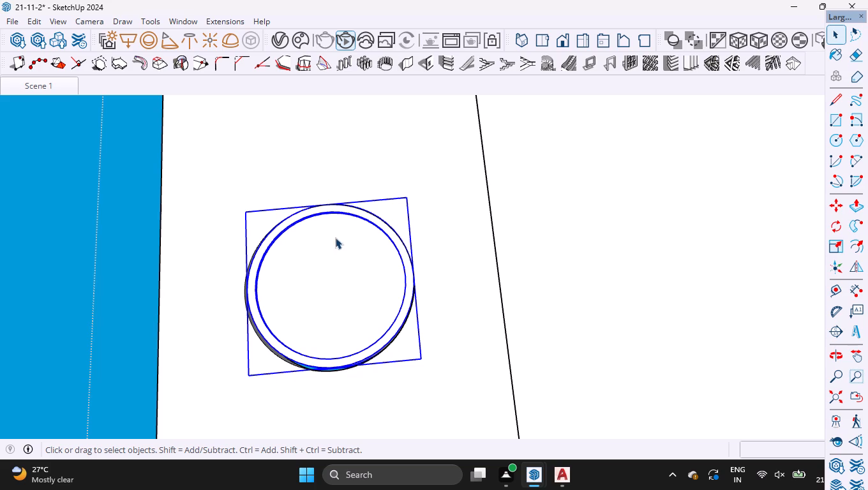
{"action": "scroll", "coordinate": [327, 206], "scroll_direction": "down", "scroll_amount": 4}
{"action": "middle_click_drag", "start_coordinate": [317, 311], "coordinate": [364, 166]}
{"action": "scroll", "coordinate": [333, 308], "scroll_direction": "down", "scroll_amount": 3}
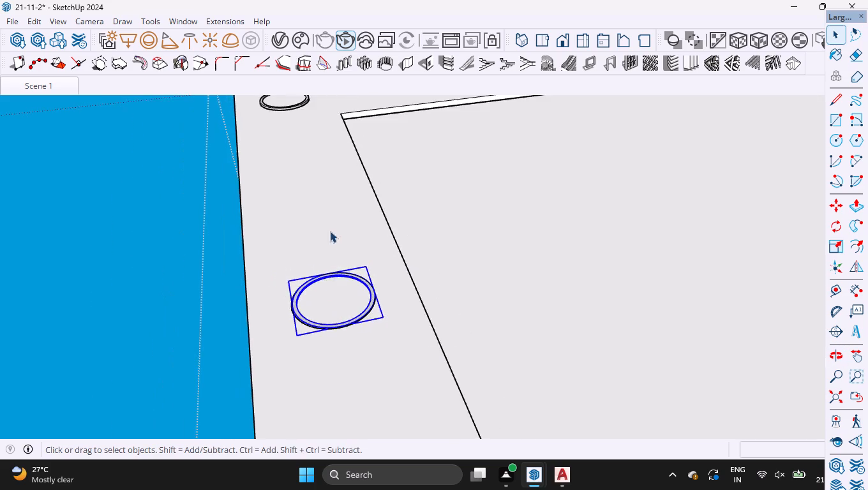
{"action": "scroll", "coordinate": [330, 231], "scroll_direction": "down", "scroll_amount": 3}
{"action": "middle_click_drag", "start_coordinate": [347, 380], "coordinate": [467, 182]}
{"action": "scroll", "coordinate": [356, 359], "scroll_direction": "down", "scroll_amount": 4}
{"action": "scroll", "coordinate": [421, 210], "scroll_direction": "up", "scroll_amount": 3}
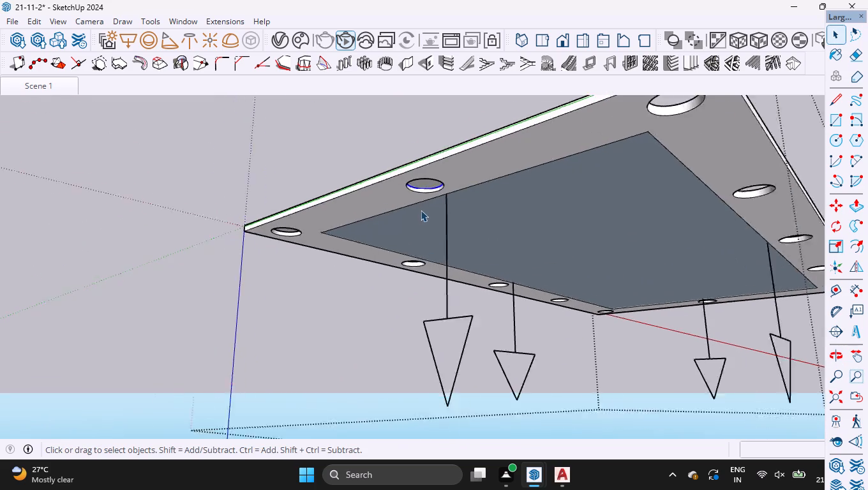
{"action": "scroll", "coordinate": [421, 210], "scroll_direction": "up", "scroll_amount": 1}
{"action": "scroll", "coordinate": [434, 136], "scroll_direction": "up", "scroll_amount": 9}
{"action": "scroll", "coordinate": [428, 241], "scroll_direction": "up", "scroll_amount": 2}
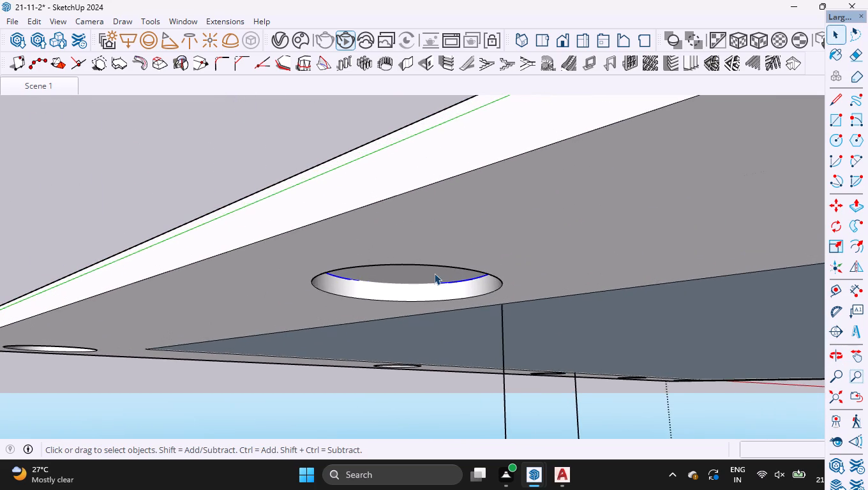
{"action": "scroll", "coordinate": [434, 273], "scroll_direction": "up", "scroll_amount": 4}
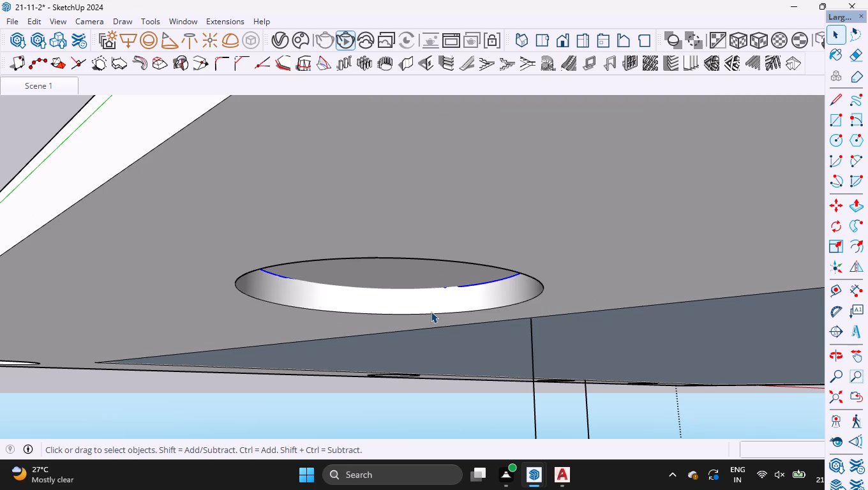
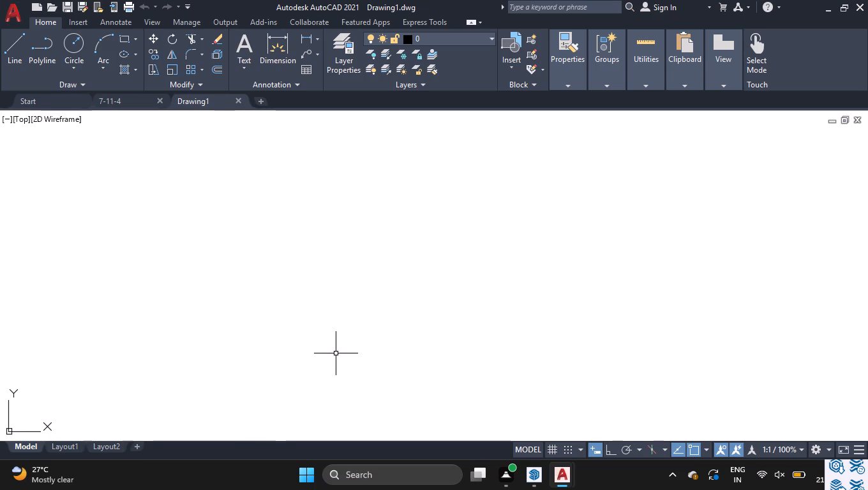
Configure the drawing units to Engineering length with 0'-0.0" precision and an insertion scale in inches.
{"action": "type", "text": "un"}
{"action": "key", "text": "Return"}
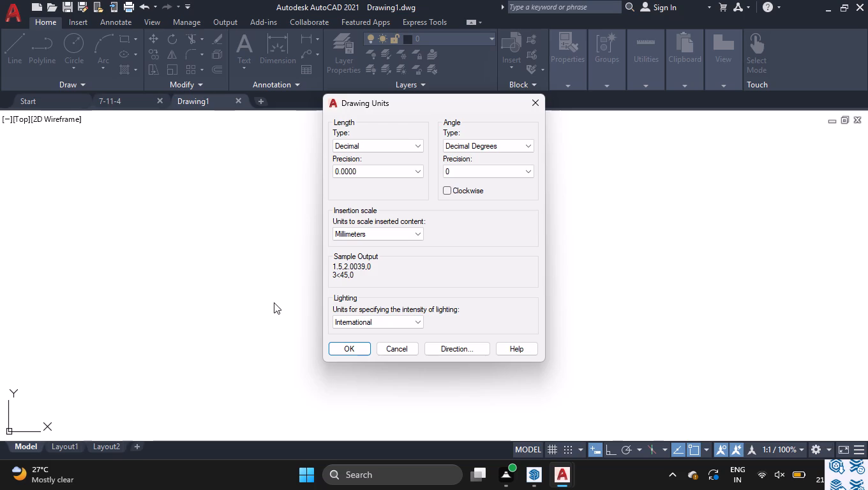
{"action": "left_click", "coordinate": [384, 145]}
{"action": "left_click", "coordinate": [370, 174]}
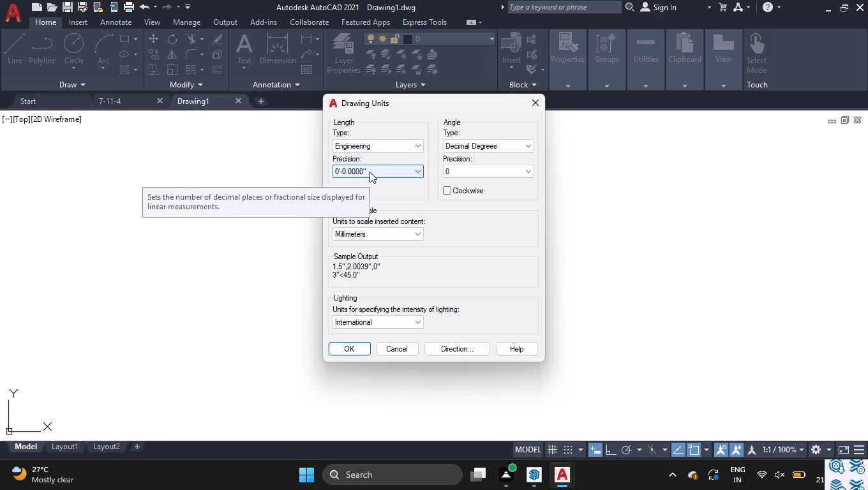
{"action": "left_click", "coordinate": [370, 172]}
{"action": "left_click", "coordinate": [370, 193]}
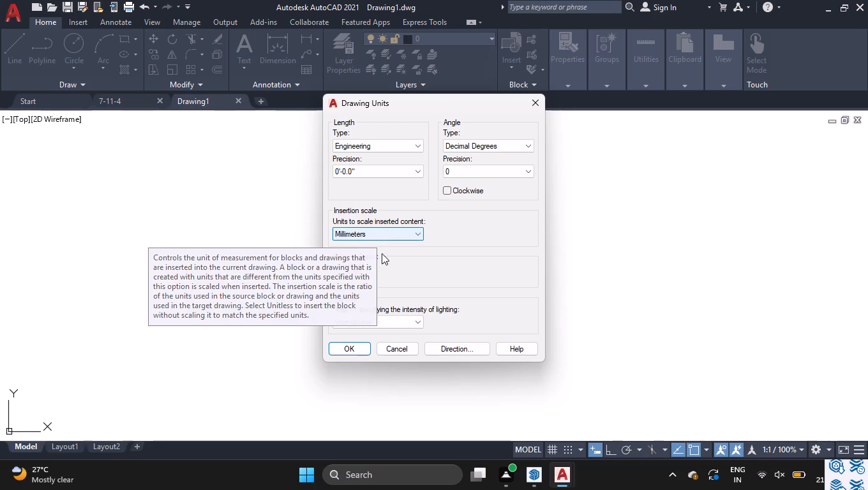
{"action": "left_click", "coordinate": [366, 234]}
{"action": "left_click", "coordinate": [346, 256]}
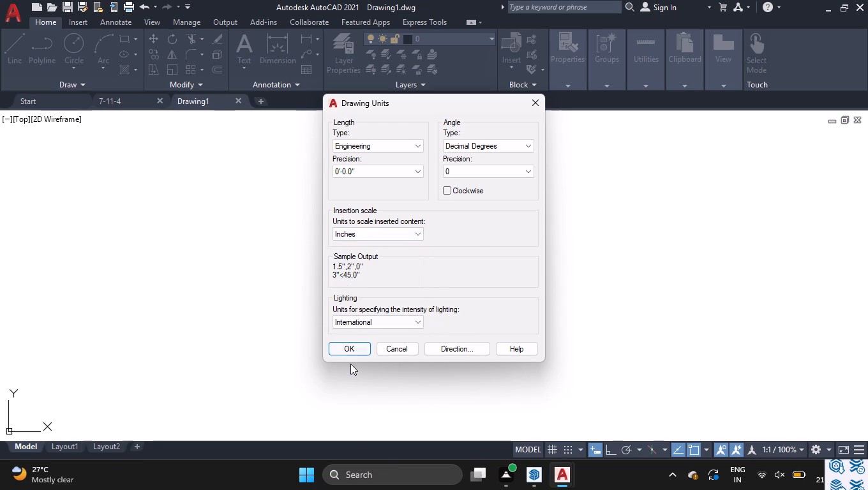
{"action": "left_click", "coordinate": [345, 346]}
Modify the ISO-25 dimension style's extension lines: extend 2" beyond dimension lines, offset 2" from origin, fixed length 2".
{"action": "key", "text": "d"}
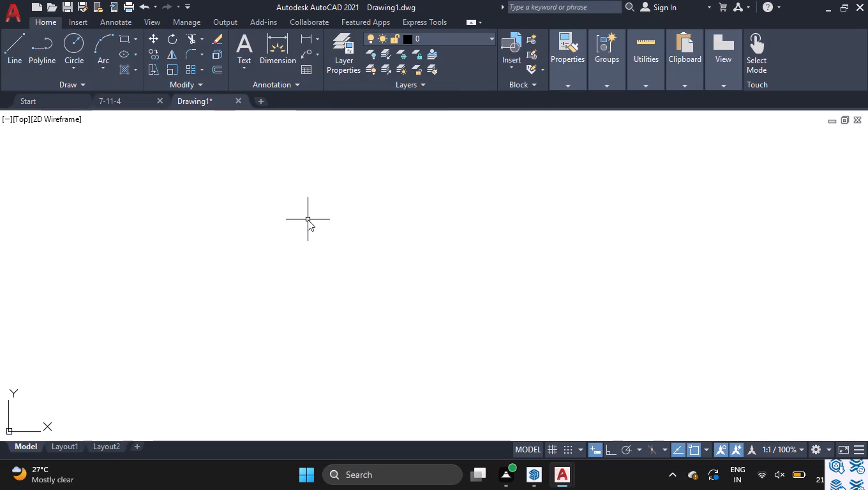
{"action": "key", "text": "Return"}
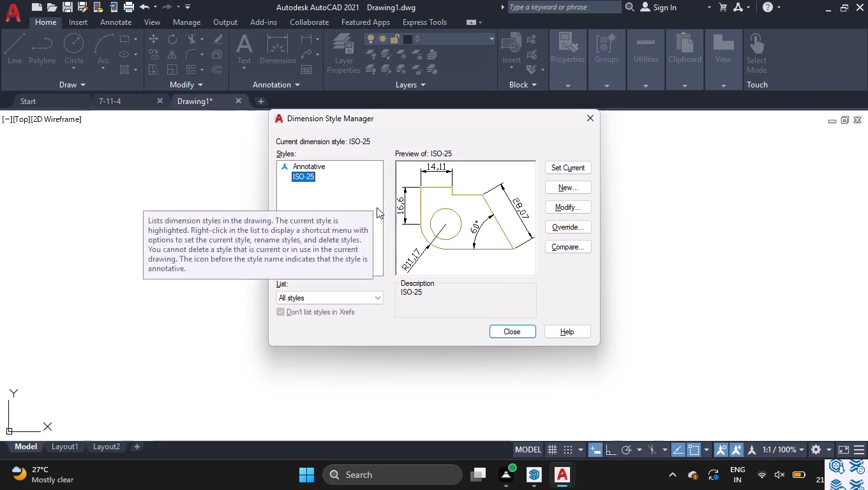
{"action": "left_click", "coordinate": [565, 207]}
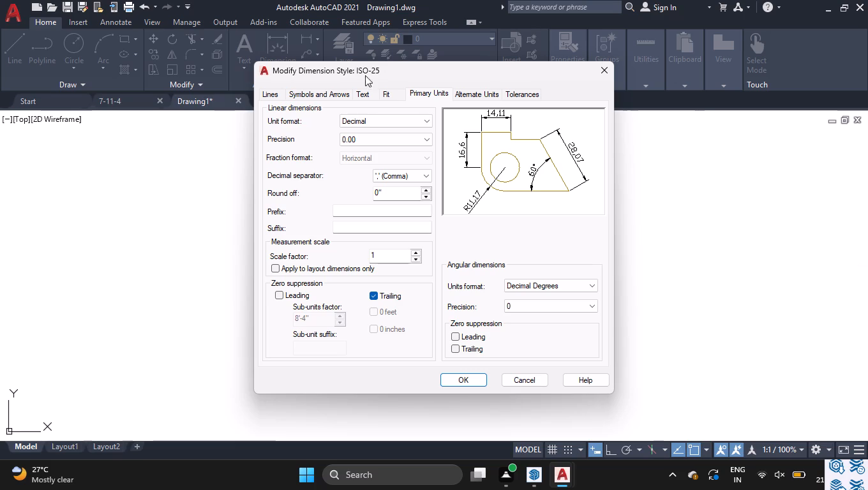
{"action": "left_click", "coordinate": [270, 93]}
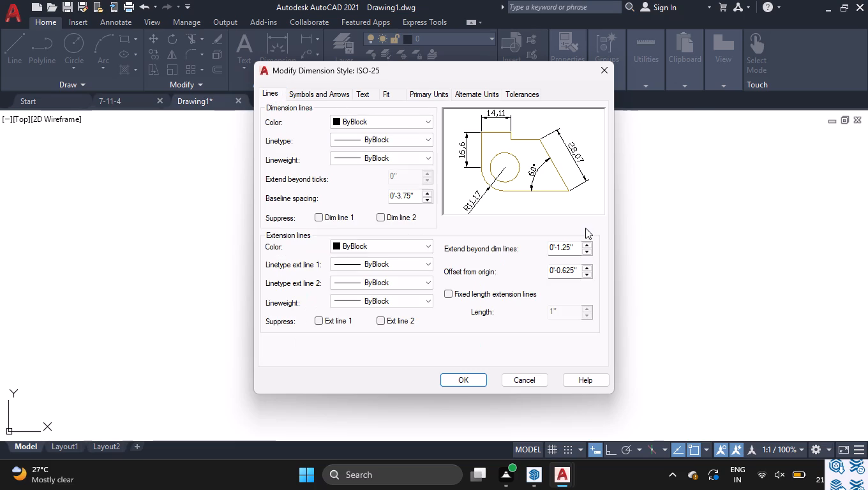
{"action": "left_click_drag", "start_coordinate": [576, 250], "coordinate": [479, 253]}
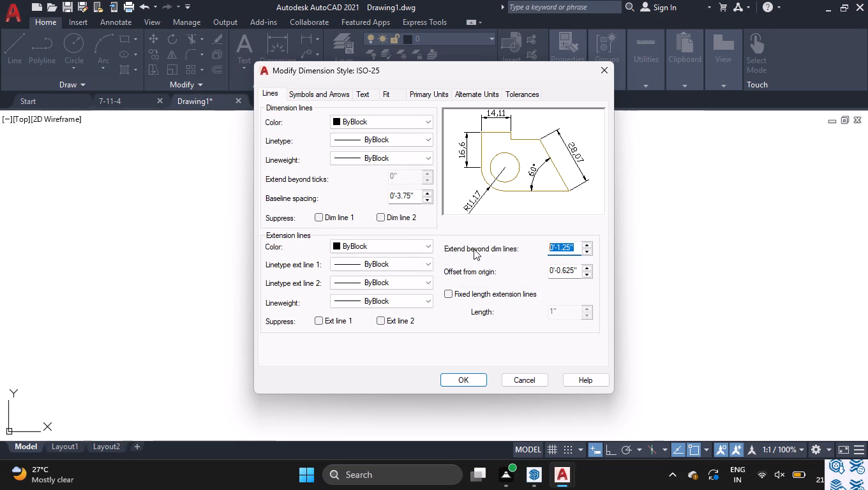
{"action": "key", "text": "2"}
{"action": "key", "text": "Return"}
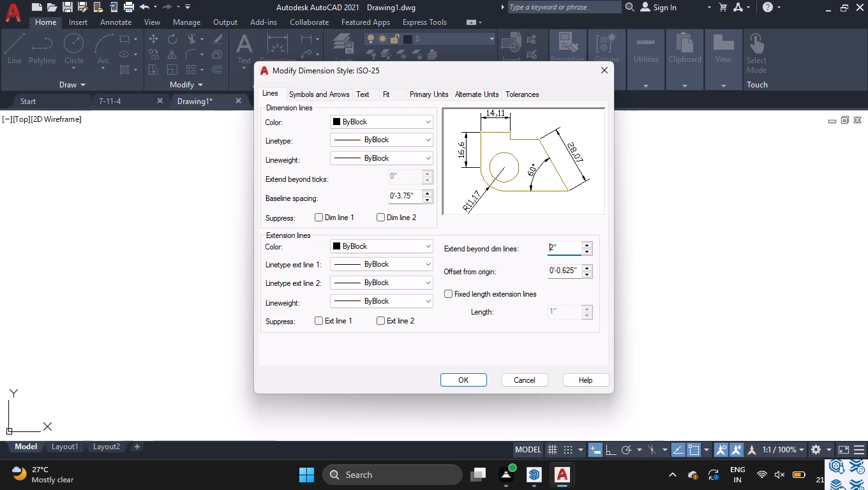
{"action": "left_click_drag", "start_coordinate": [578, 272], "coordinate": [507, 279]}
{"action": "key", "text": "2"}
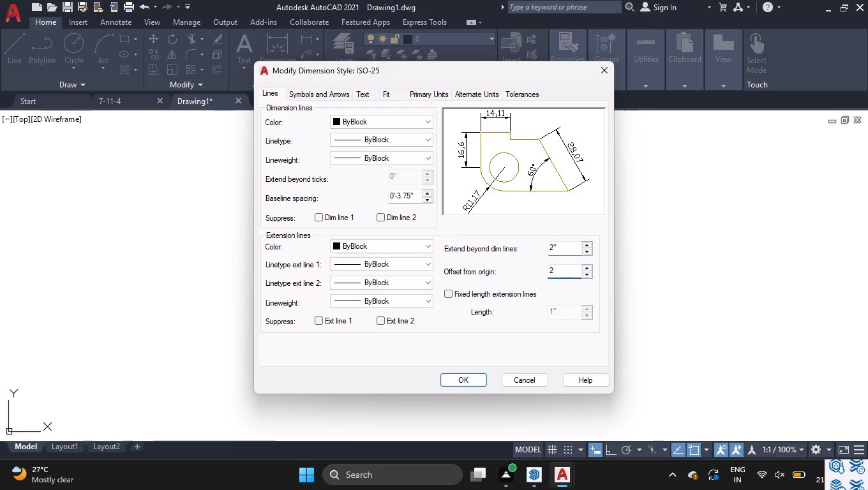
{"action": "key", "text": "Return"}
{"action": "left_click", "coordinate": [465, 292]}
{"action": "left_click_drag", "start_coordinate": [569, 313], "coordinate": [465, 315]}
{"action": "key", "text": "2"}
{"action": "key", "text": "Return"}
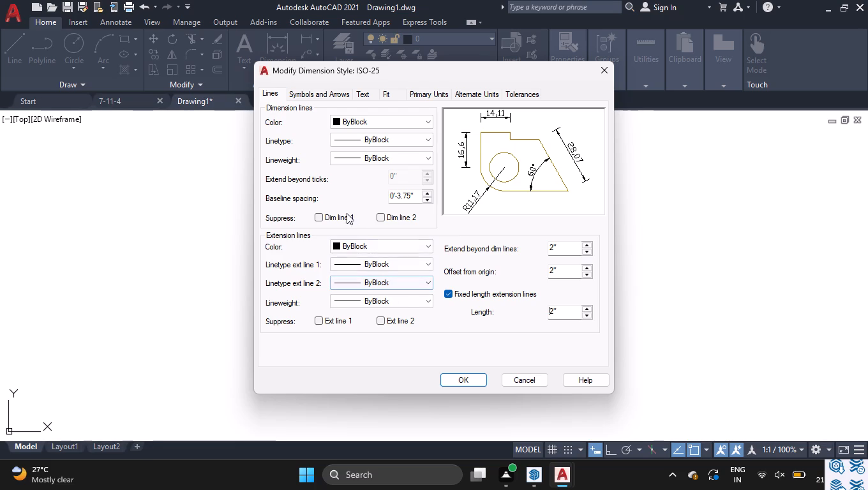
Set the ISO-25 style's first and second arrowheads to Right angle with an arrow size of 4".
{"action": "left_click", "coordinate": [319, 96]}
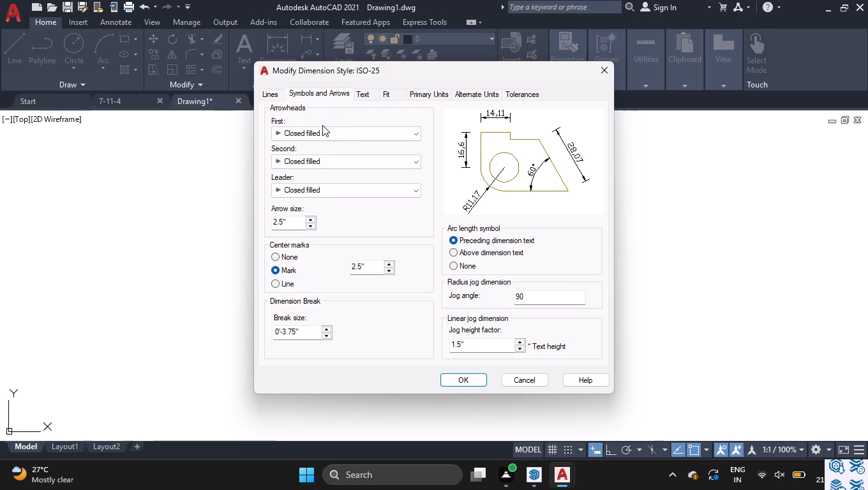
{"action": "left_click", "coordinate": [323, 130]}
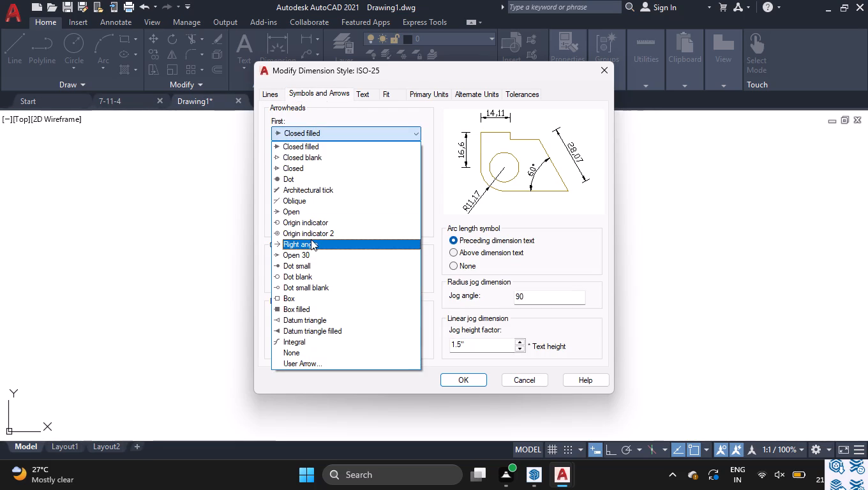
{"action": "left_click", "coordinate": [311, 239]}
{"action": "left_click_drag", "start_coordinate": [290, 225], "coordinate": [195, 215]}
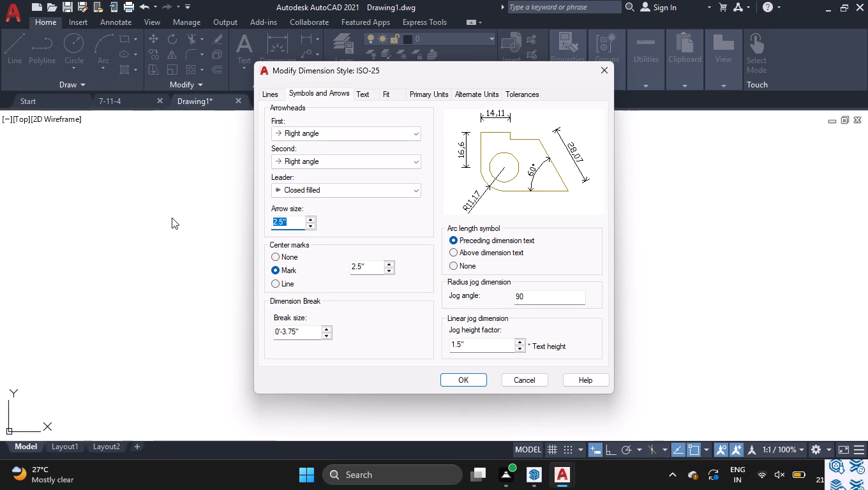
{"action": "key", "text": "3"}
{"action": "key", "text": "BackSpace"}
{"action": "key", "text": "4"}
{"action": "key", "text": "Return"}
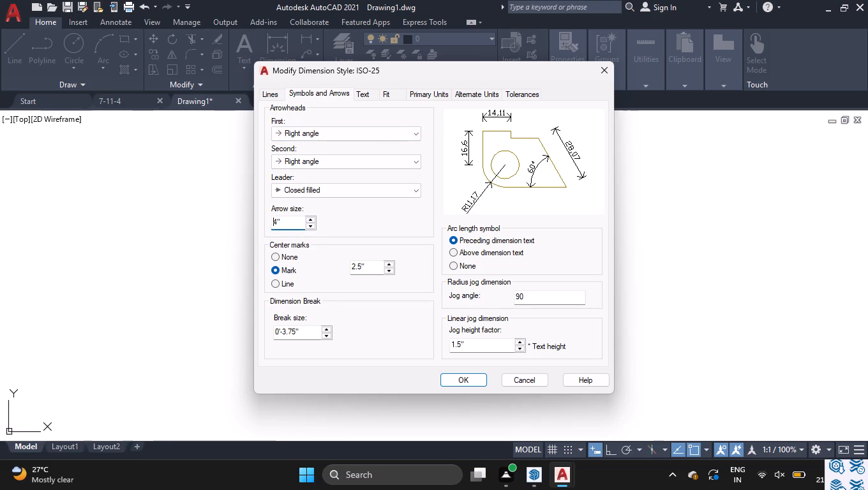
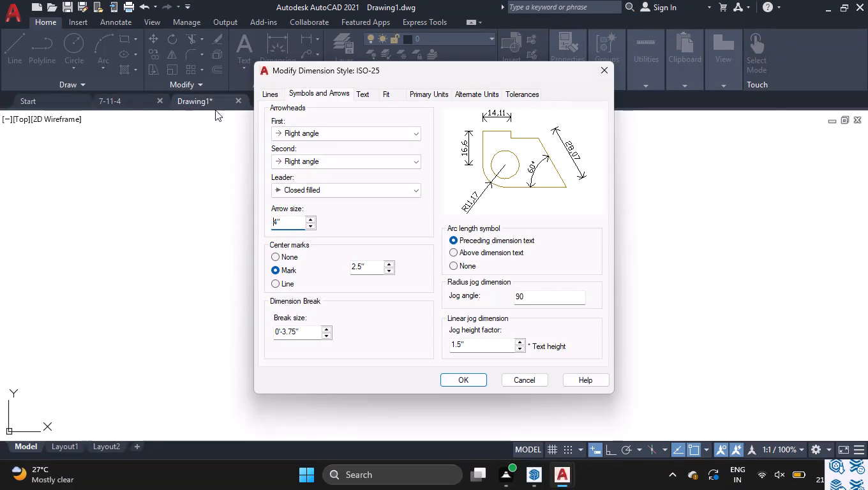
Set the ISO-25 style's text height to 6", vertical placement to Centered and text alignment to Horizontal.
{"action": "left_click", "coordinate": [358, 91]}
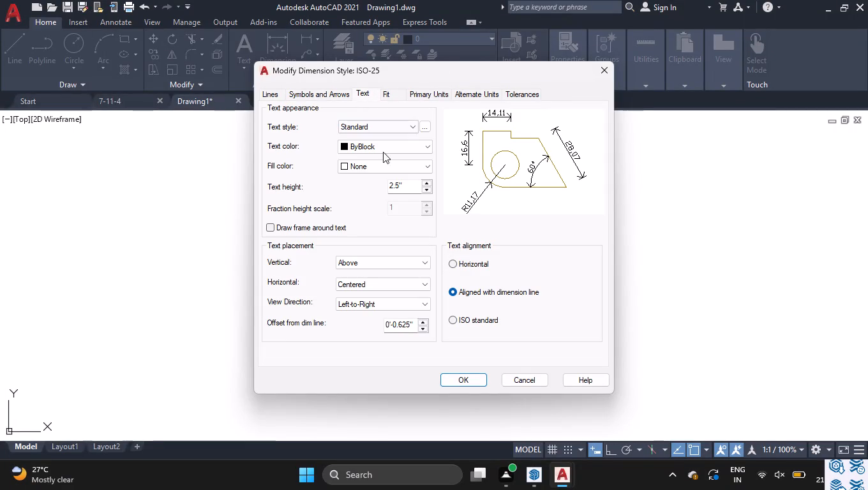
{"action": "left_click_drag", "start_coordinate": [410, 187], "coordinate": [347, 163]}
{"action": "key", "text": "6"}
{"action": "key", "text": "Return"}
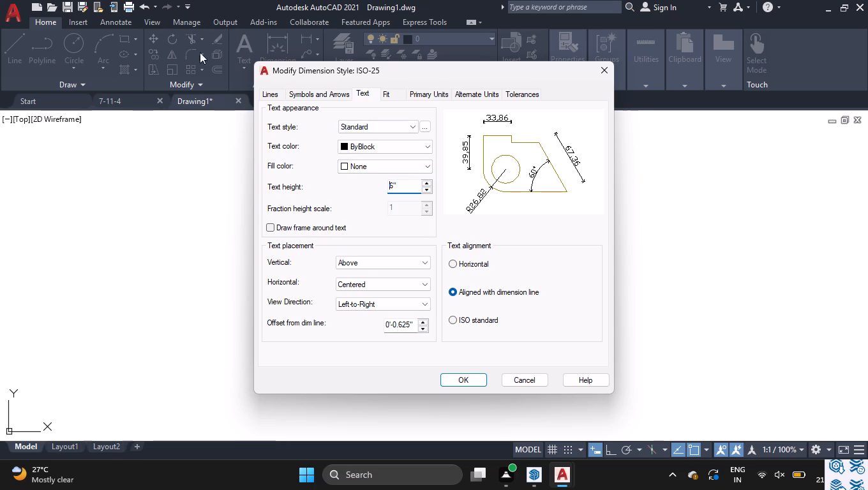
{"action": "left_click", "coordinate": [384, 260]}
{"action": "left_click", "coordinate": [368, 271]}
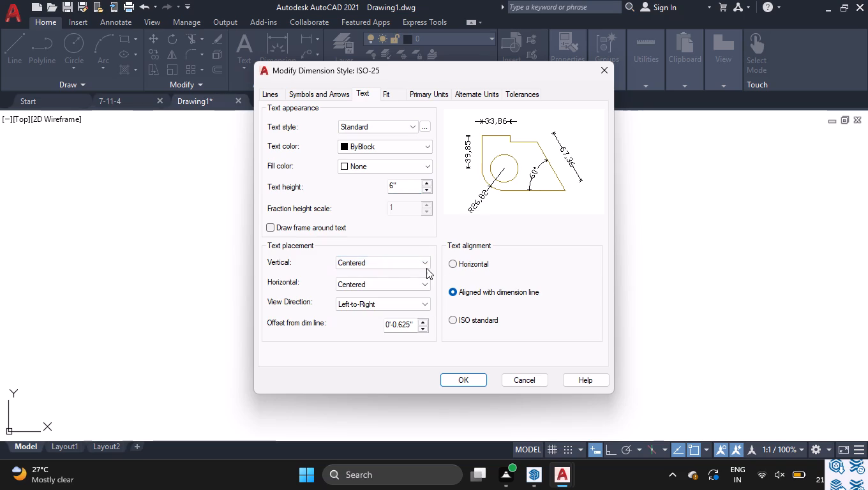
{"action": "left_click", "coordinate": [454, 262]}
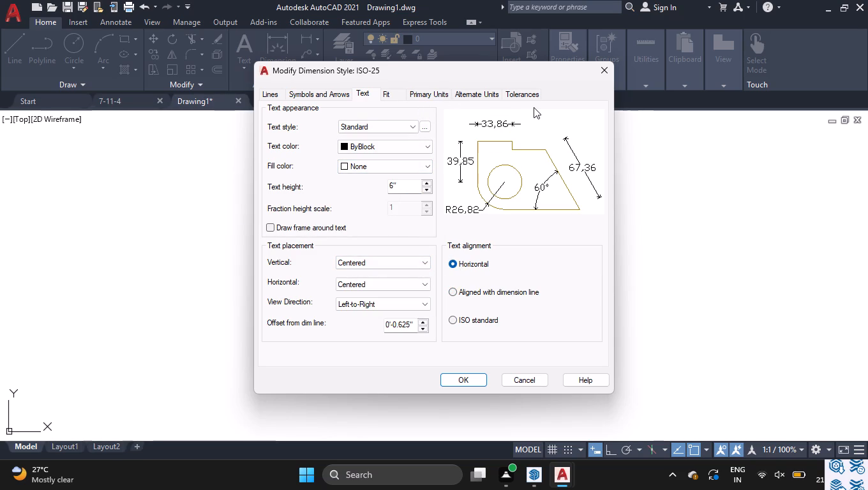
Set the ISO-25 style's primary units to Engineering with 0'-0.0" precision, then apply the style and close the dimension style settings.
{"action": "left_click", "coordinate": [426, 96]}
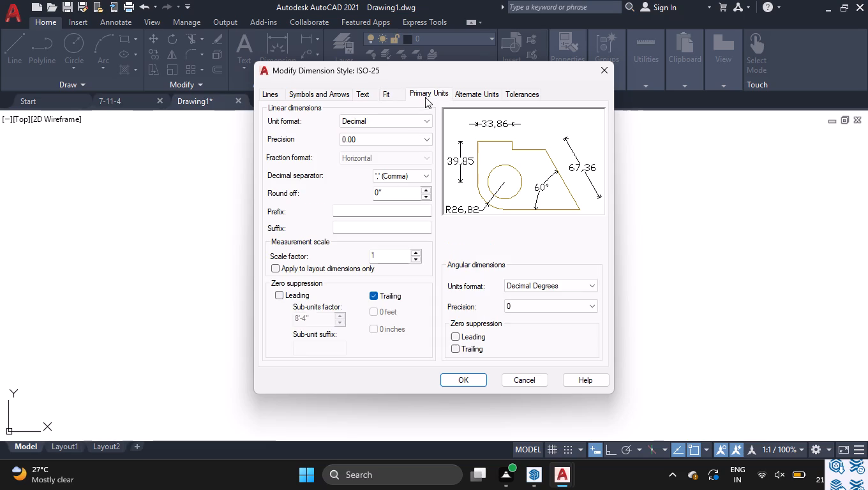
{"action": "left_click", "coordinate": [414, 124]}
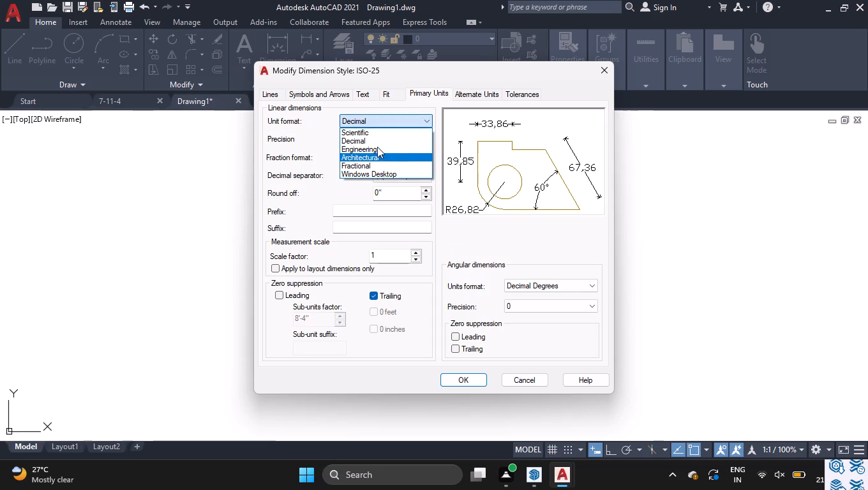
{"action": "left_click", "coordinate": [377, 147]}
{"action": "left_click", "coordinate": [374, 140]}
{"action": "left_click", "coordinate": [354, 161]}
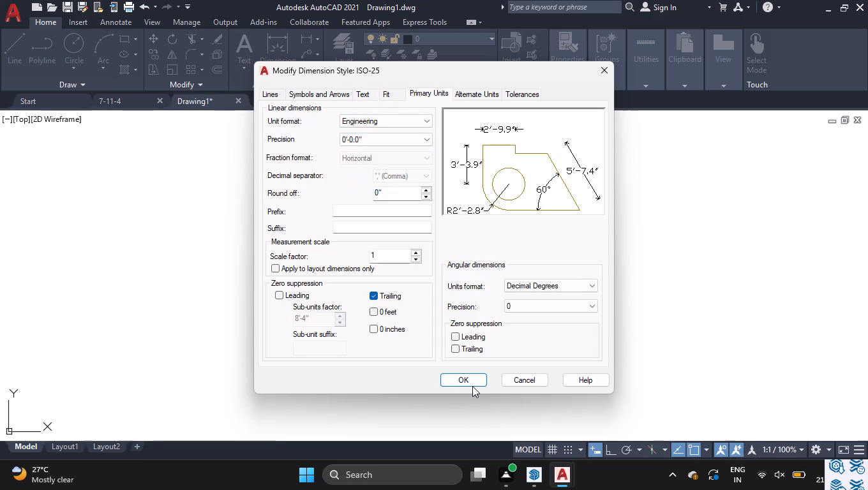
{"action": "left_click", "coordinate": [472, 385]}
{"action": "left_click", "coordinate": [511, 331]}
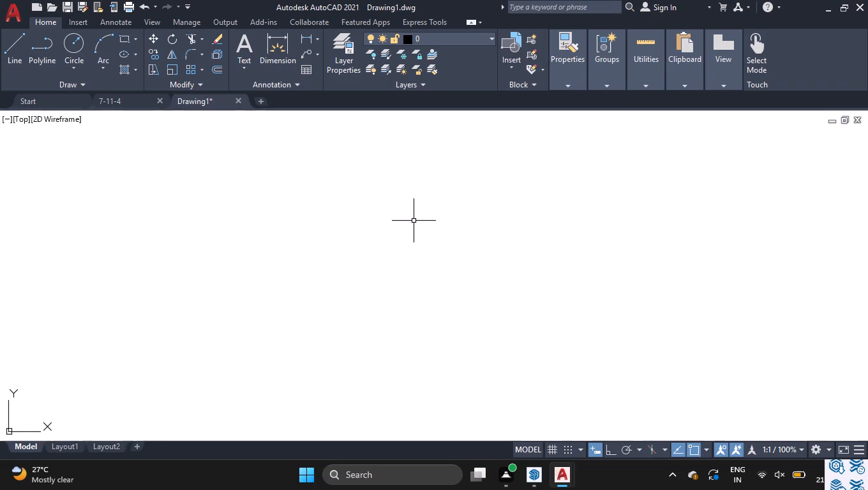
Draw a closed rectangular outline 26' wide and 35' high using orthogonal lines.
{"action": "key", "text": "l"}
{"action": "key", "text": "Return"}
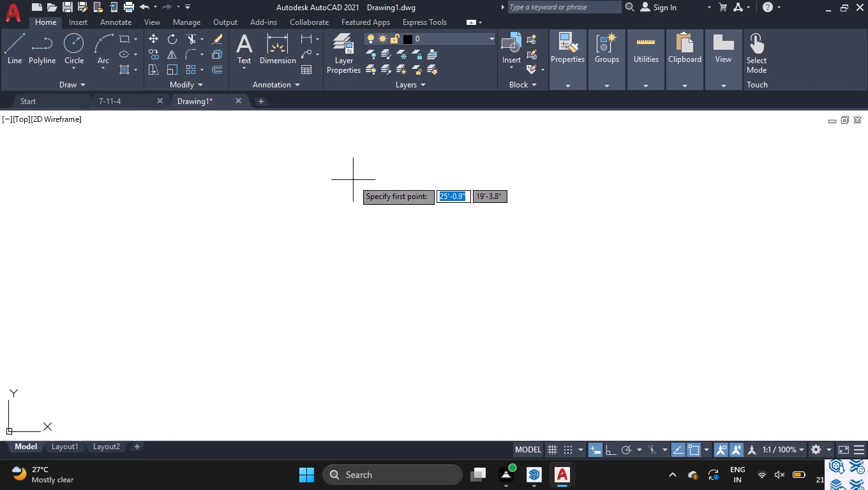
{"action": "left_click", "coordinate": [276, 391]}
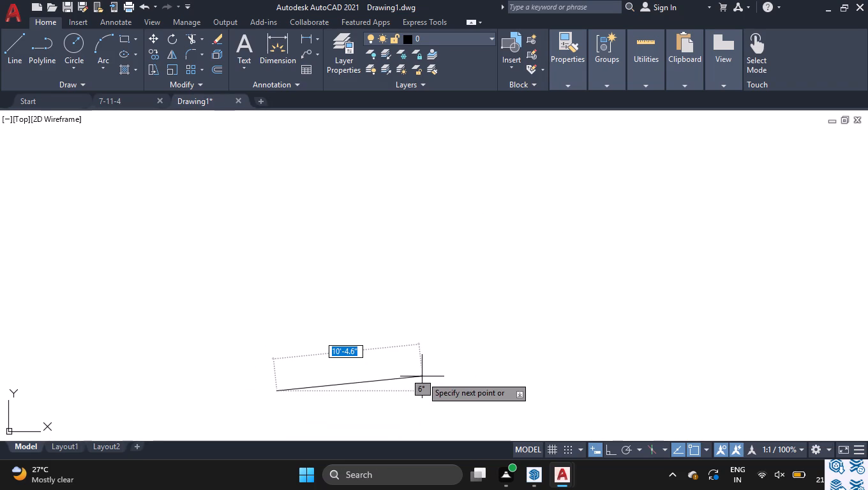
{"action": "key", "text": "F9"}
{"action": "key", "text": "F9"}
{"action": "key", "text": "F8"}
{"action": "type", "text": "26'"}
{"action": "key", "text": "Return"}
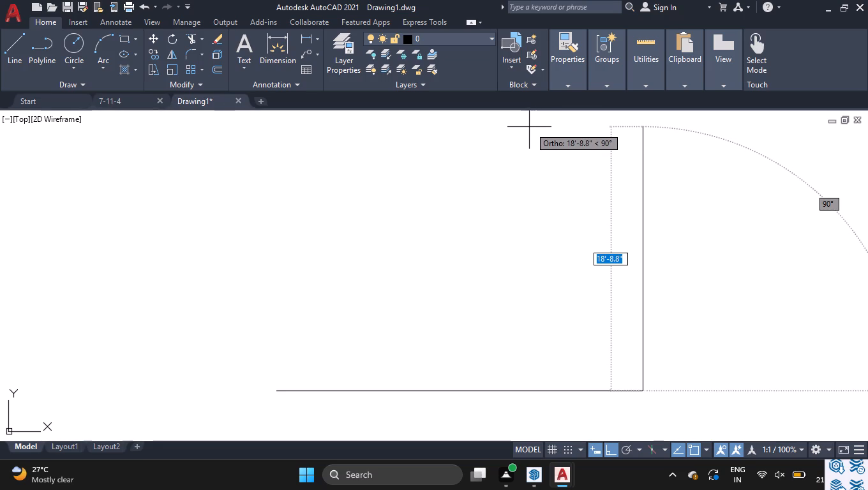
{"action": "type", "text": "35"}
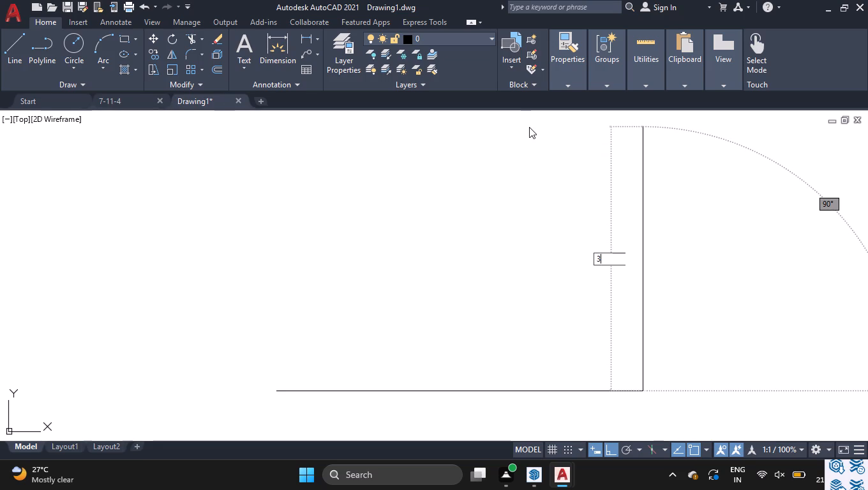
{"action": "key", "text": "apostrophe"}
{"action": "key", "text": "Return"}
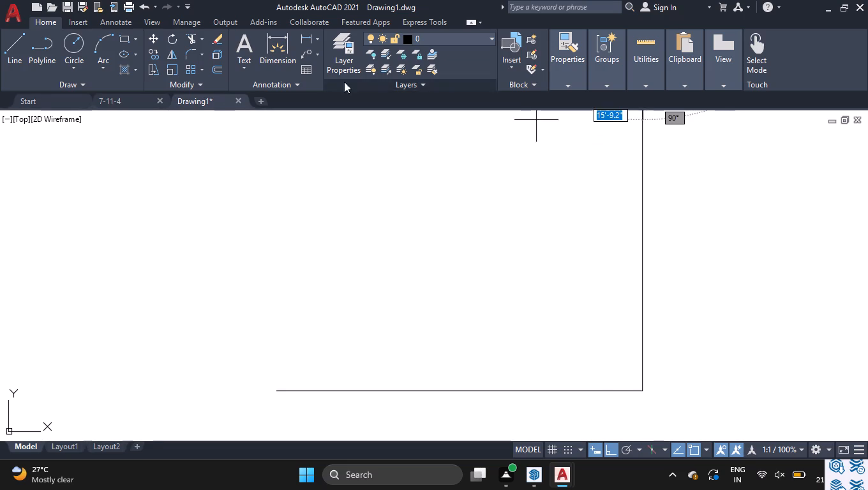
{"action": "scroll", "coordinate": [405, 409], "scroll_direction": "down", "scroll_amount": 2}
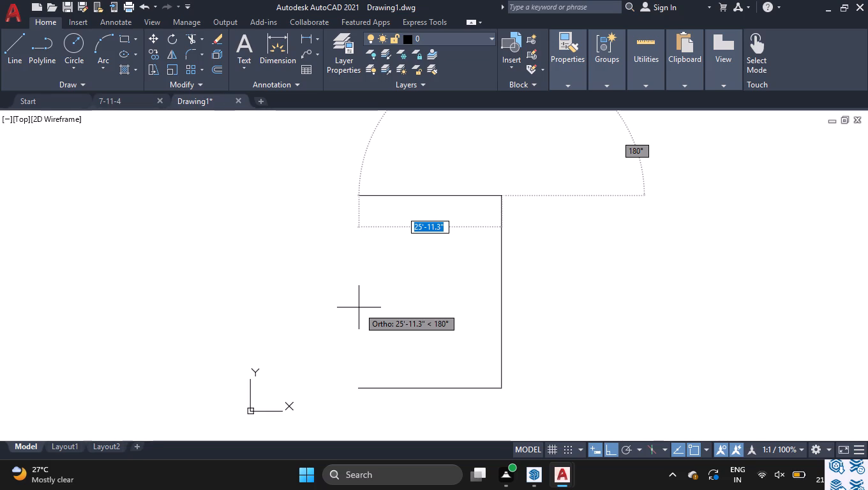
{"action": "type", "text": "26'"}
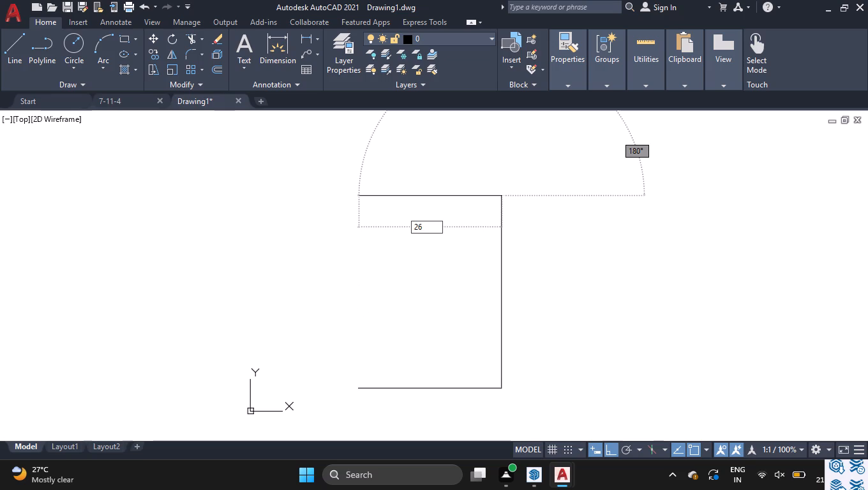
{"action": "key", "text": "Return"}
{"action": "key", "text": "c"}
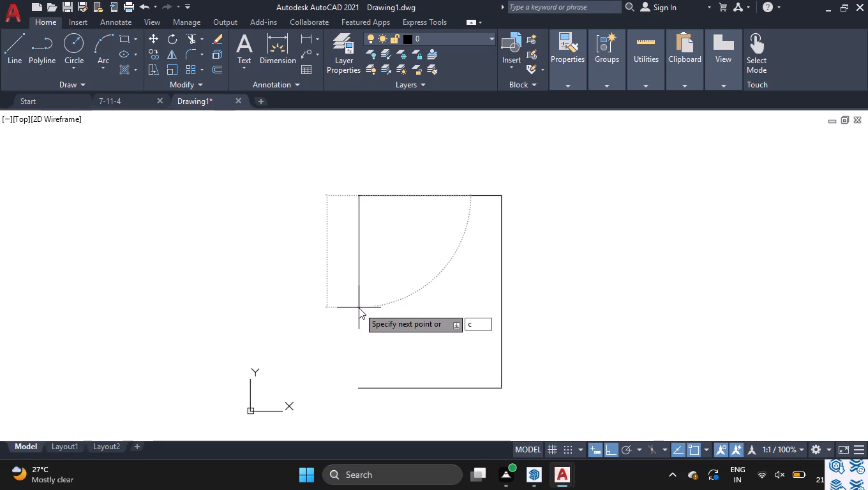
{"action": "key", "text": "Return"}
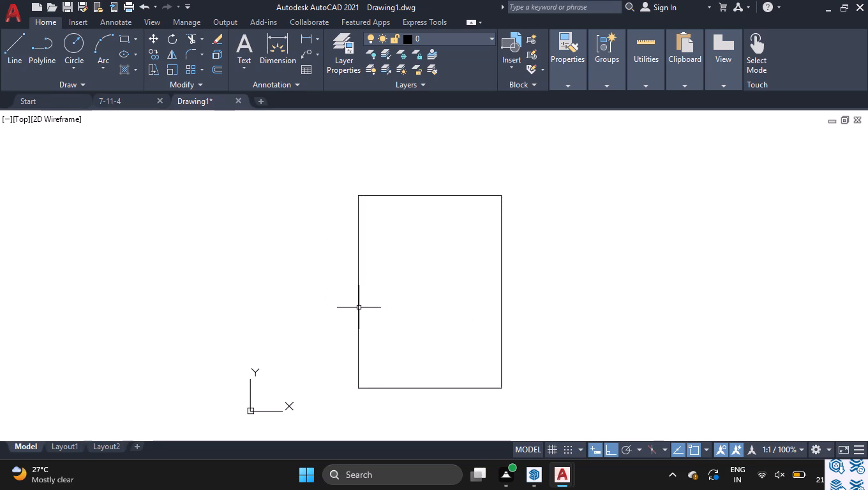
Join the four lines of the rectangular outline into a single polyline.
{"action": "left_click", "coordinate": [335, 170]}
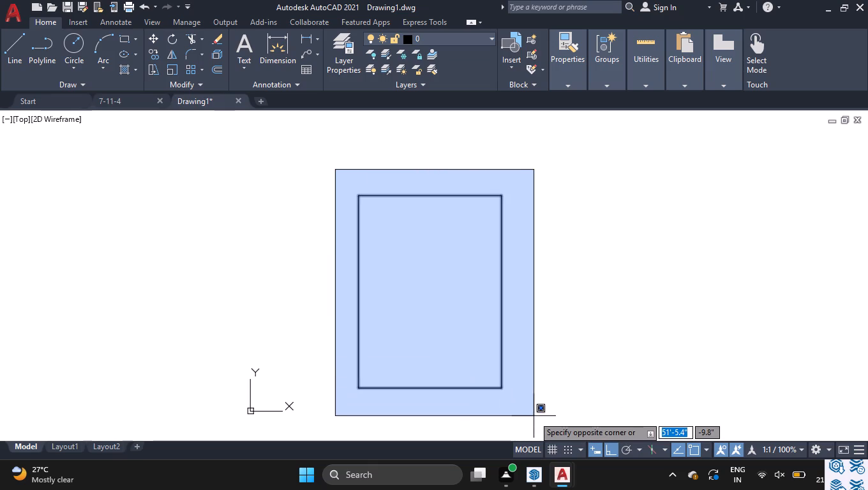
{"action": "left_click", "coordinate": [532, 419]}
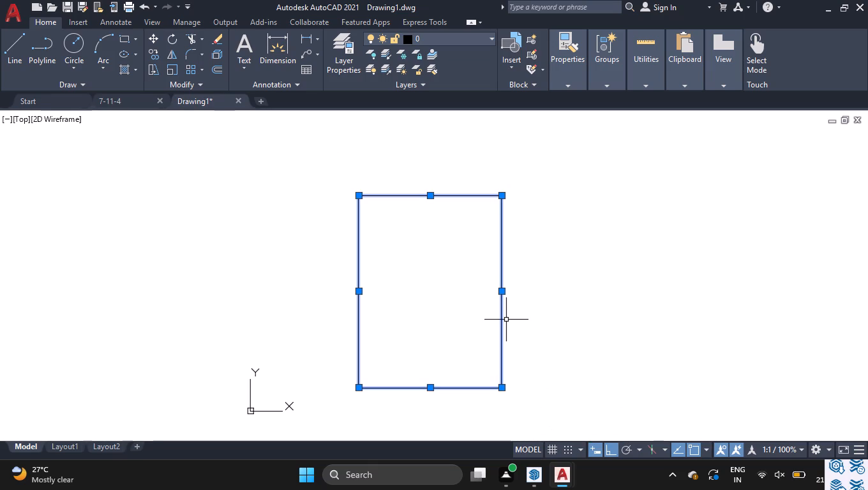
{"action": "key", "text": "j"}
{"action": "key", "text": "Return"}
Offset the rectangular outline 5" inward to form the wall thickness.
{"action": "key", "text": "o"}
{"action": "key", "text": "Return"}
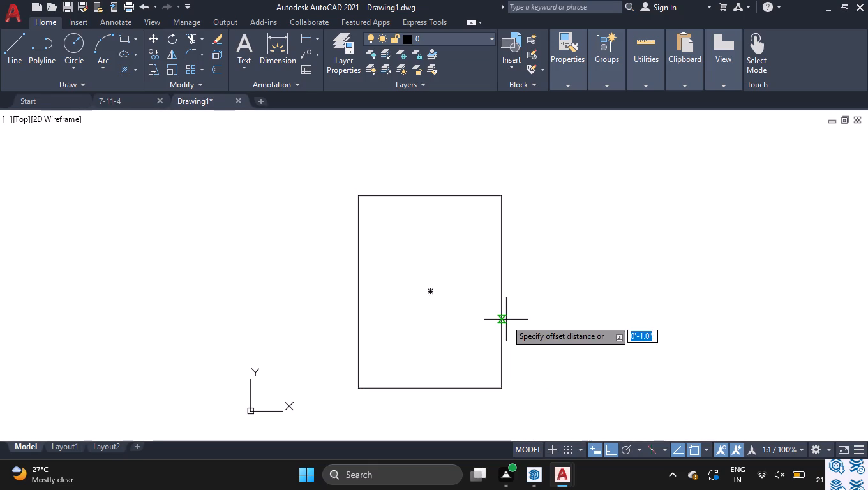
{"action": "key", "text": "5"}
{"action": "key", "text": "Return"}
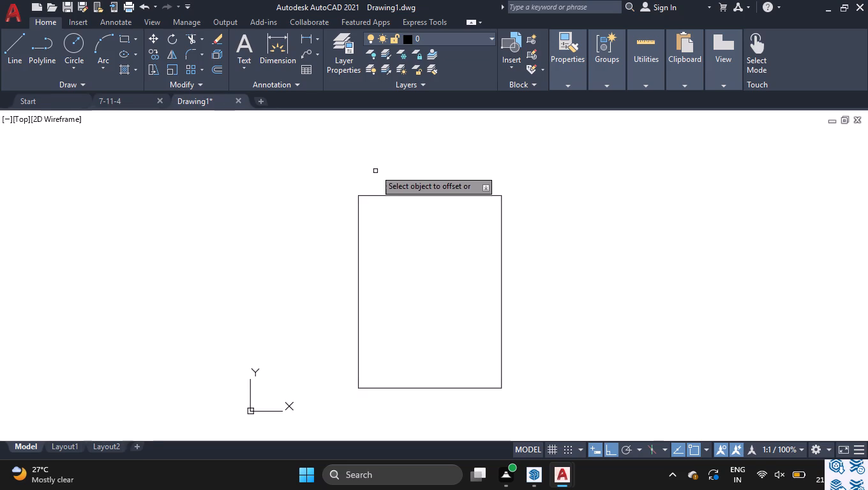
{"action": "left_click", "coordinate": [374, 194]}
{"action": "left_click", "coordinate": [387, 246]}
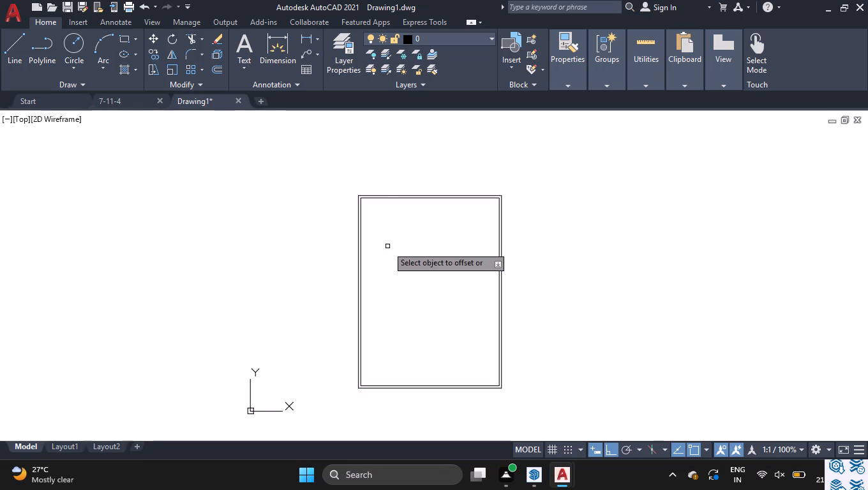
{"action": "key", "text": "space"}
Explode both the outer and inner wall rectangles into separate lines.
{"action": "double_click", "coordinate": [387, 246]}
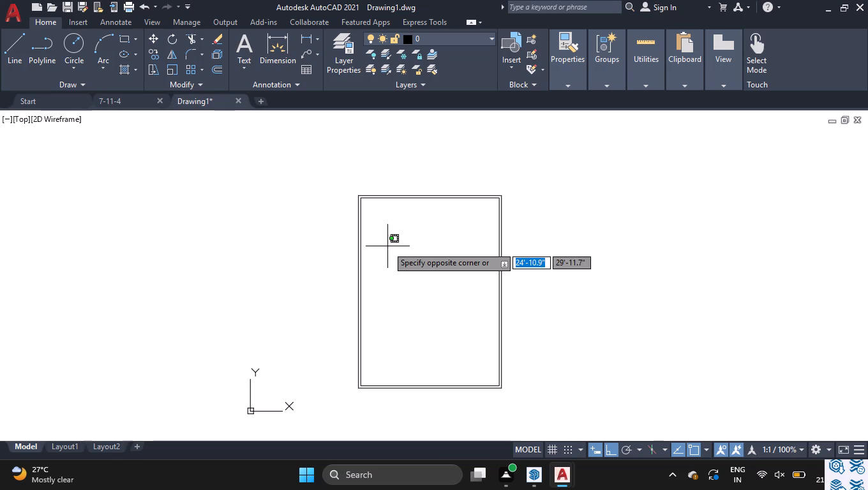
{"action": "left_click", "coordinate": [297, 256]}
{"action": "key", "text": "z"}
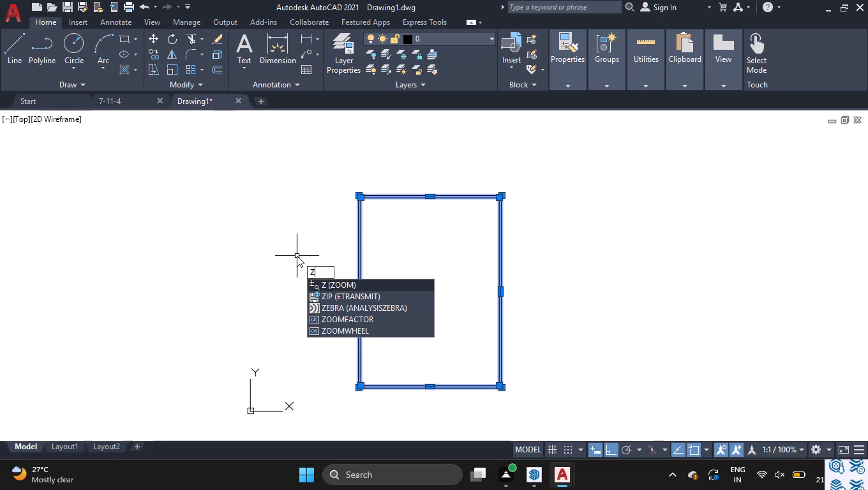
{"action": "key", "text": "BackSpace"}
{"action": "key", "text": "x"}
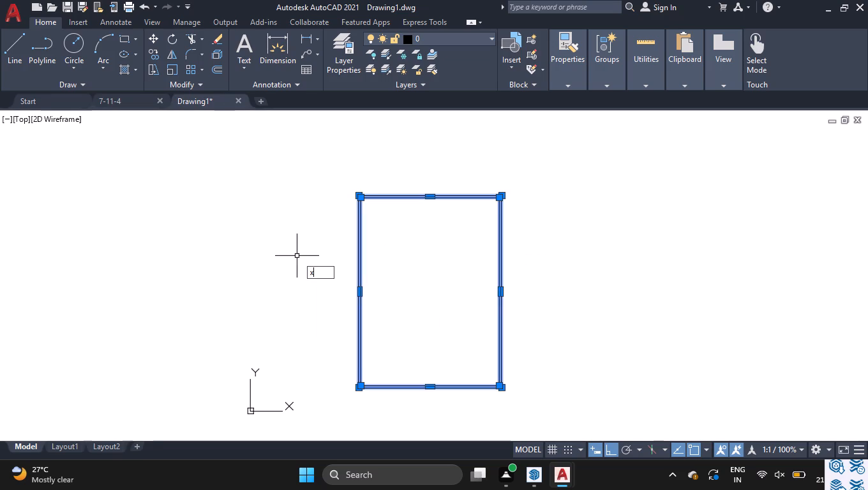
{"action": "key", "text": "Return"}
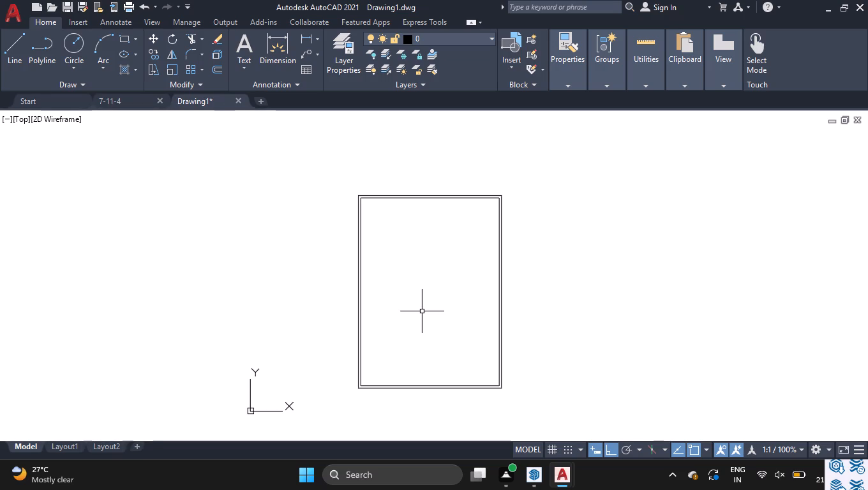
Offset the inner line of the top wall 12' downward into the room.
{"action": "scroll", "coordinate": [375, 172], "scroll_direction": "up", "scroll_amount": 2}
{"action": "scroll", "coordinate": [378, 253], "scroll_direction": "up", "scroll_amount": 2}
{"action": "scroll", "coordinate": [355, 189], "scroll_direction": "down", "scroll_amount": 1}
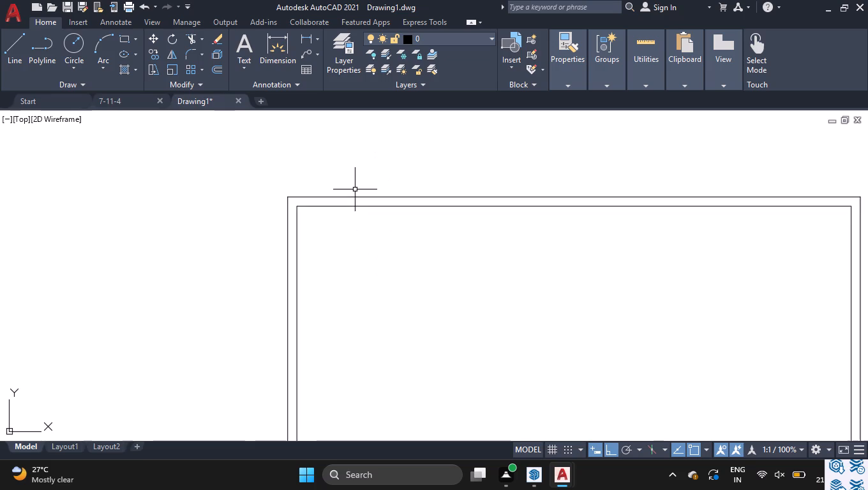
{"action": "scroll", "coordinate": [354, 190], "scroll_direction": "down", "scroll_amount": 1}
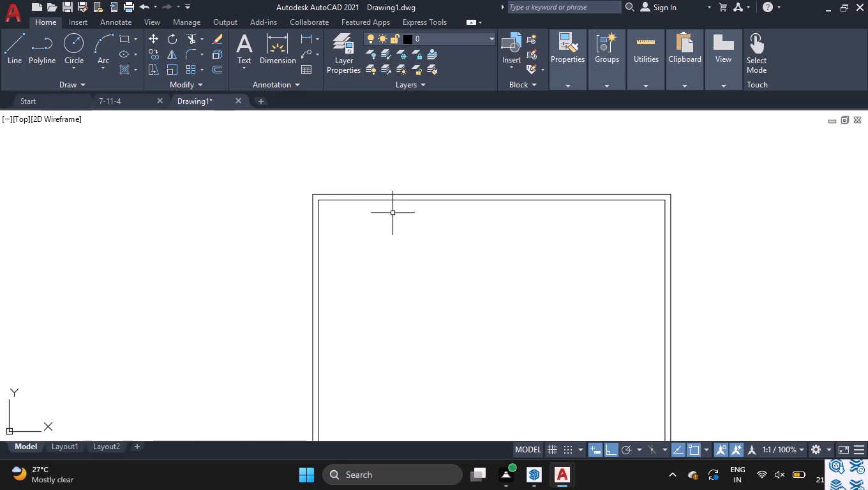
{"action": "scroll", "coordinate": [405, 209], "scroll_direction": "down", "scroll_amount": 1}
{"action": "scroll", "coordinate": [457, 180], "scroll_direction": "down", "scroll_amount": 1}
{"action": "scroll", "coordinate": [475, 243], "scroll_direction": "up", "scroll_amount": 2}
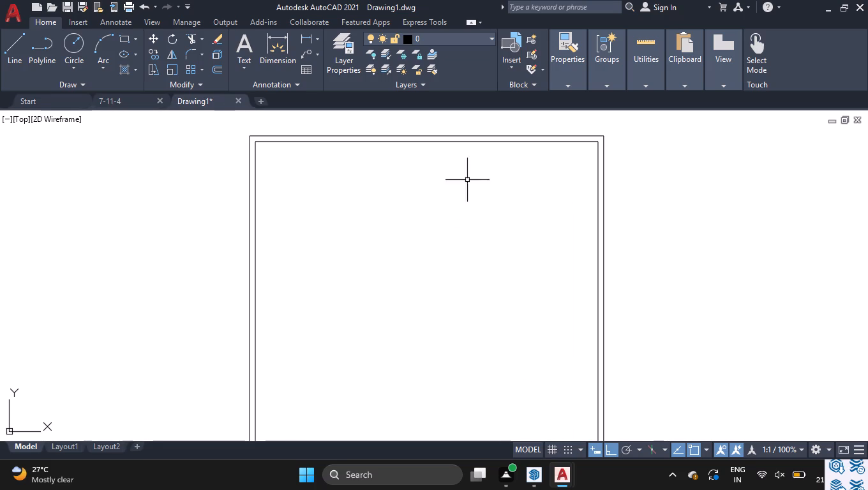
{"action": "scroll", "coordinate": [445, 145], "scroll_direction": "up", "scroll_amount": 1}
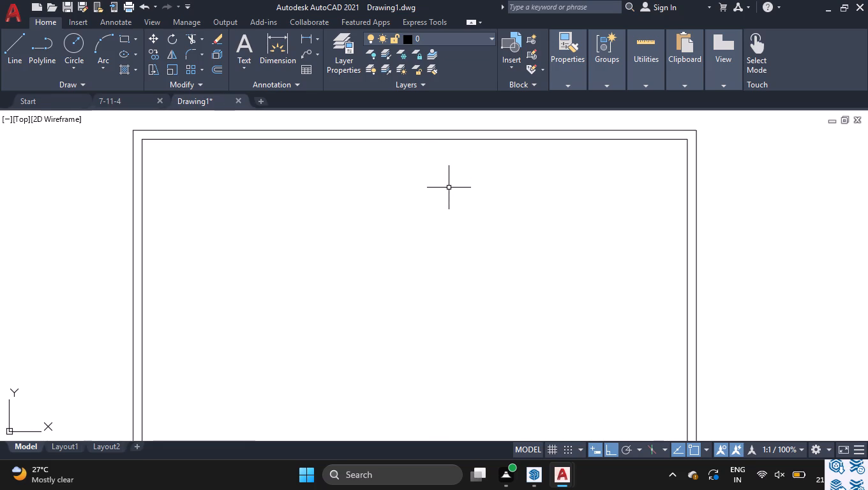
{"action": "key", "text": "o"}
{"action": "key", "text": "Return"}
{"action": "type", "text": "12'"}
{"action": "key", "text": "Return"}
{"action": "left_click", "coordinate": [477, 140]}
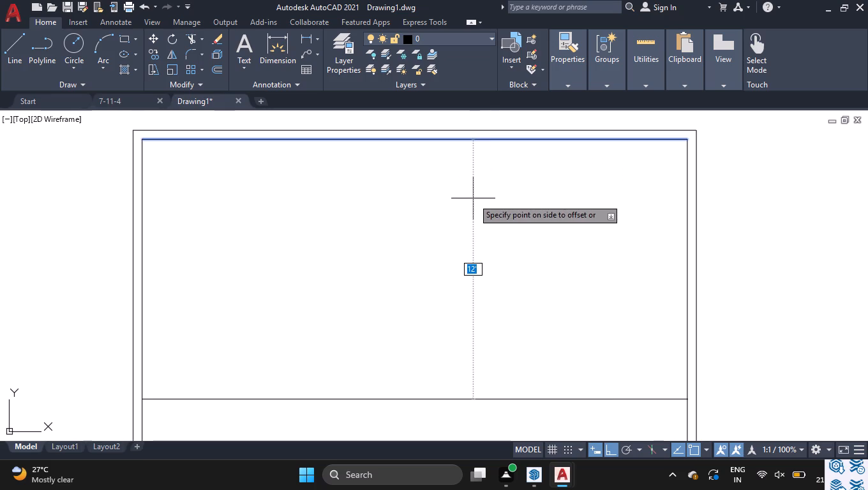
{"action": "left_click", "coordinate": [473, 198]}
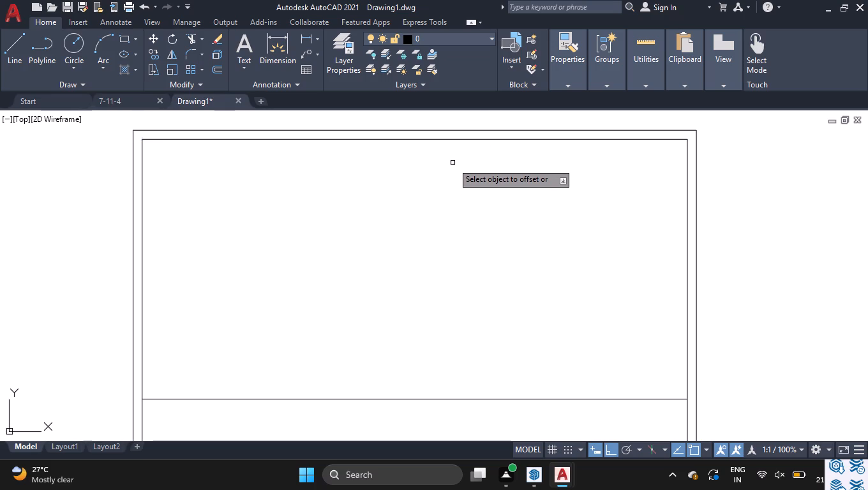
Offset the horizontal partition line 5" downward to give the upper partition wall its thickness.
{"action": "scroll", "coordinate": [453, 163], "scroll_direction": "down", "scroll_amount": 1}
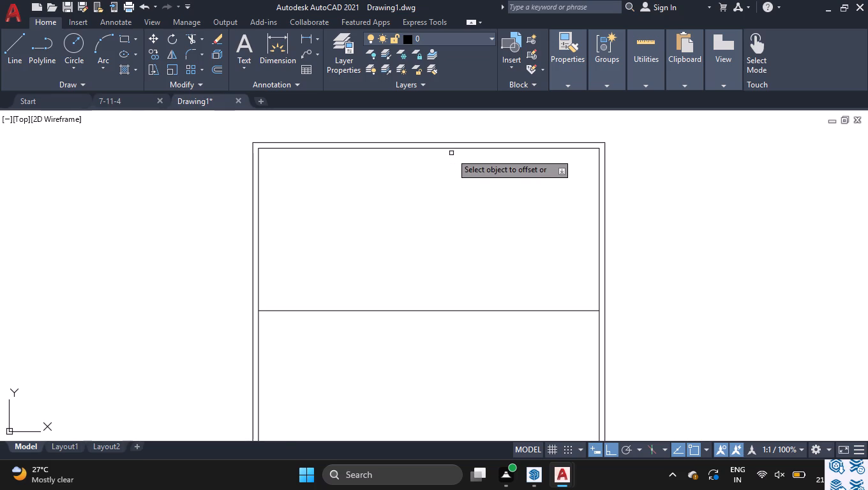
{"action": "scroll", "coordinate": [451, 152], "scroll_direction": "down", "scroll_amount": 2}
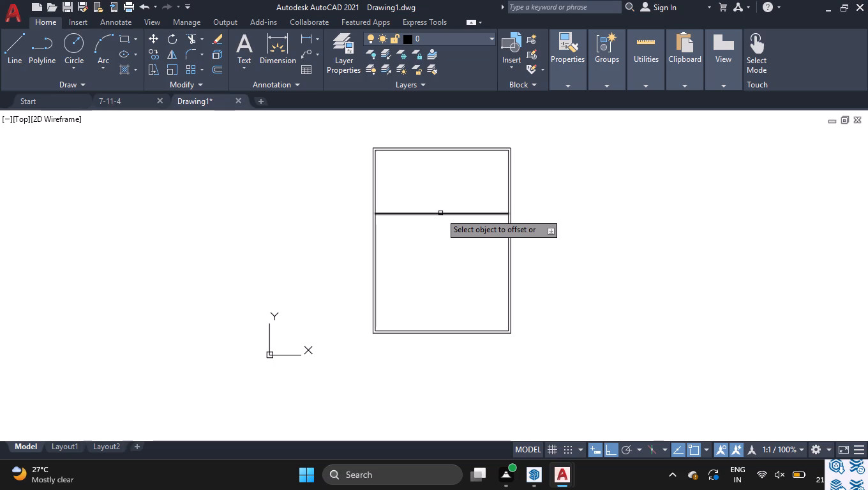
{"action": "left_click", "coordinate": [440, 213]}
{"action": "type", "text": "5"}
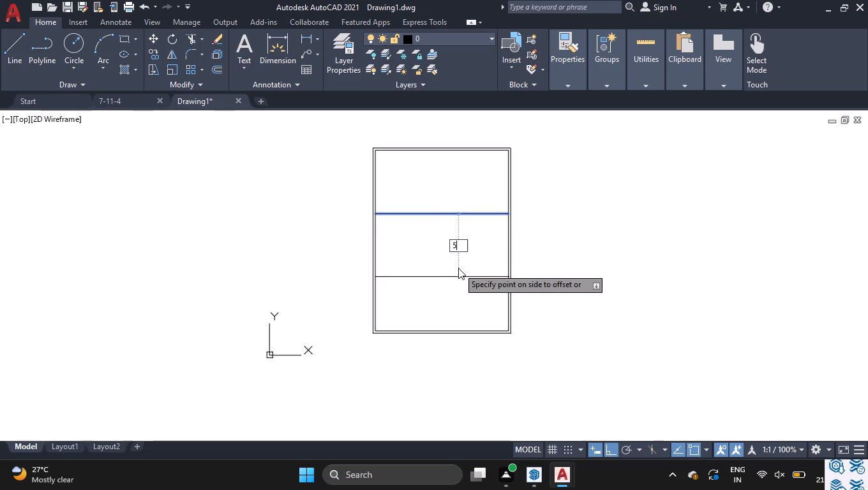
{"action": "key", "text": "space"}
{"action": "left_click", "coordinate": [451, 219]}
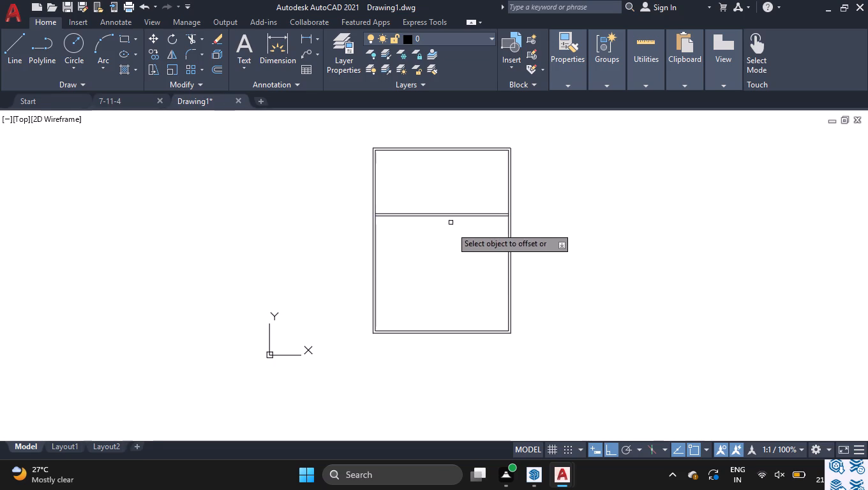
{"action": "key", "text": "space"}
Offset the lower line of the upper partition wall 8' downward to mark the next room's depth.
{"action": "key", "text": "space"}
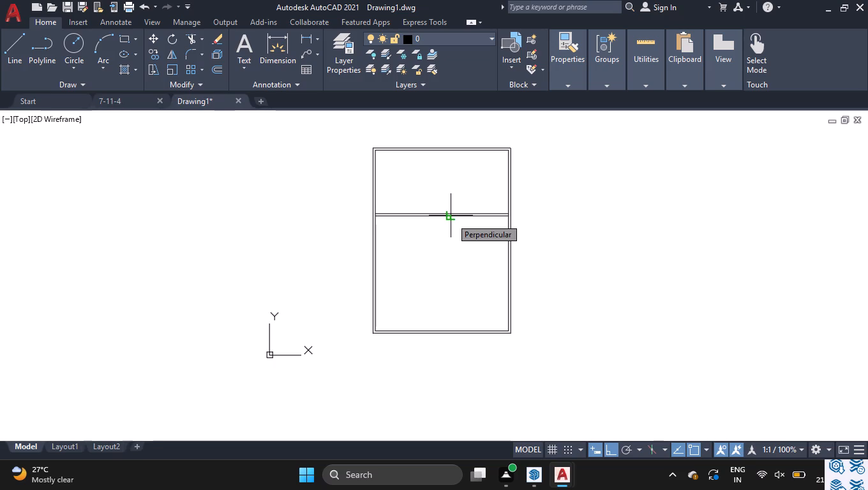
{"action": "type", "text": "8'"}
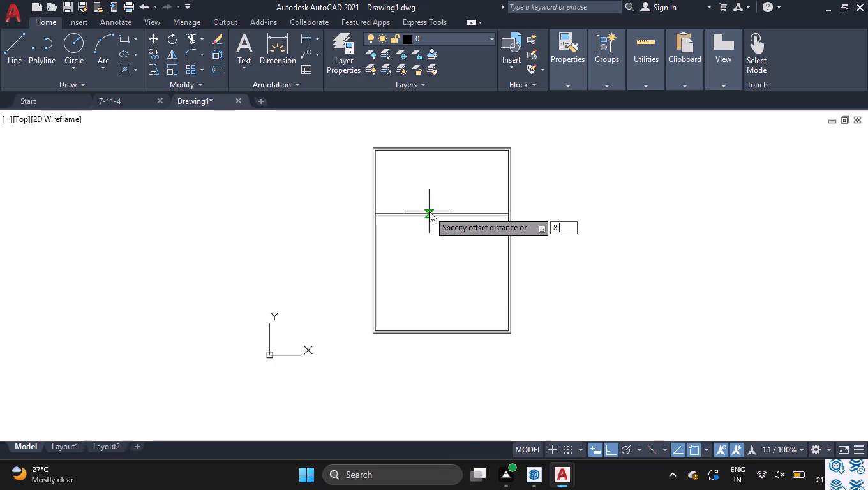
{"action": "key", "text": "Return"}
{"action": "scroll", "coordinate": [435, 216], "scroll_direction": "up", "scroll_amount": 3}
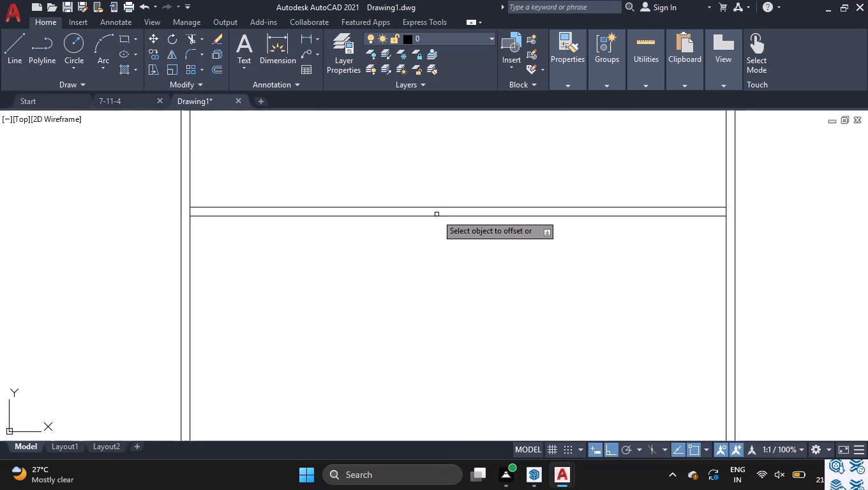
{"action": "left_click", "coordinate": [437, 215]}
{"action": "left_click", "coordinate": [447, 314]}
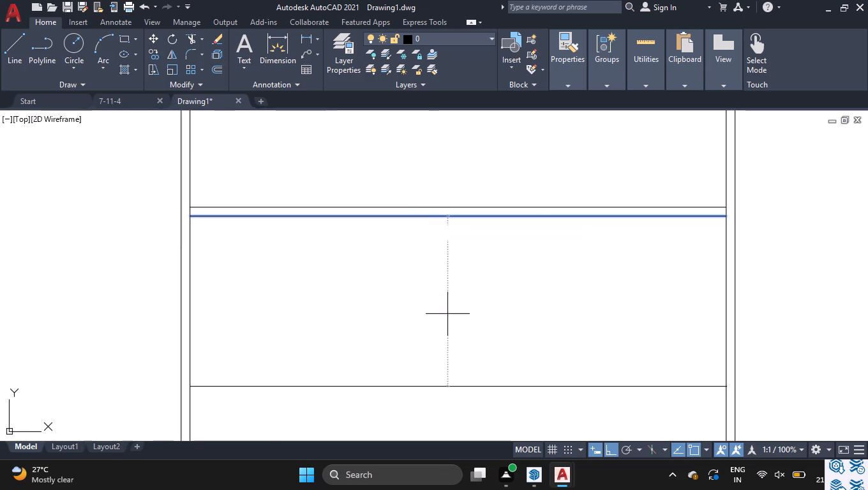
Offset the line 8' below the upper partition wall 5" downward to form the second partition wall.
{"action": "scroll", "coordinate": [408, 192], "scroll_direction": "down", "scroll_amount": 3}
{"action": "scroll", "coordinate": [435, 290], "scroll_direction": "up", "scroll_amount": 2}
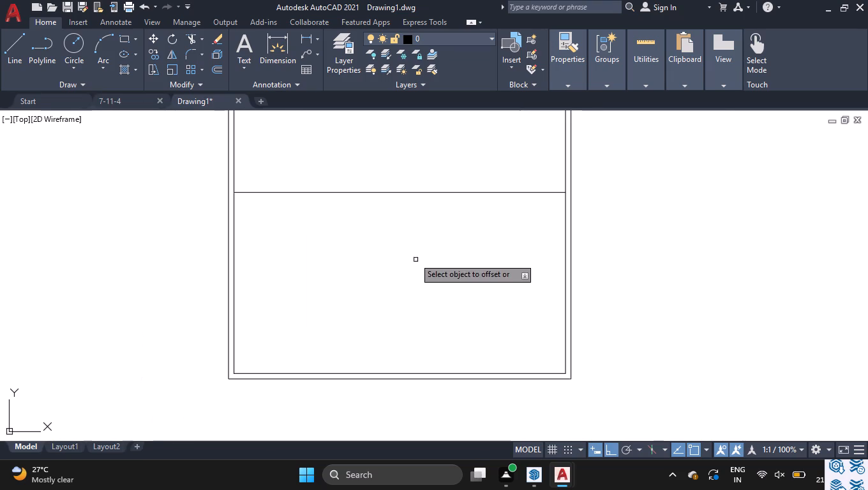
{"action": "scroll", "coordinate": [389, 218], "scroll_direction": "up", "scroll_amount": 1}
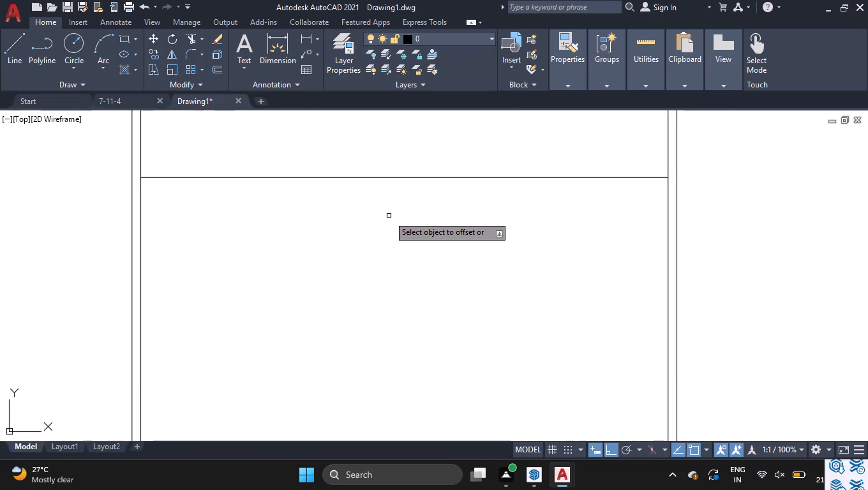
{"action": "scroll", "coordinate": [388, 215], "scroll_direction": "down", "scroll_amount": 1}
{"action": "left_click", "coordinate": [391, 190]}
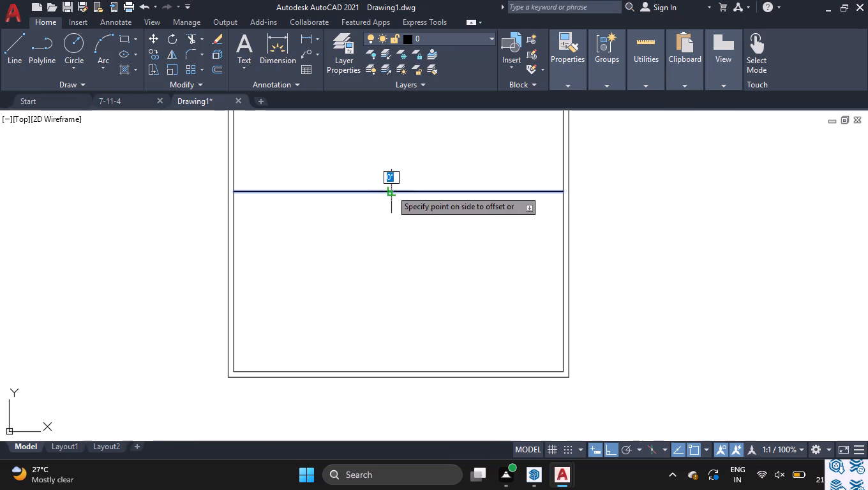
{"action": "key", "text": "5"}
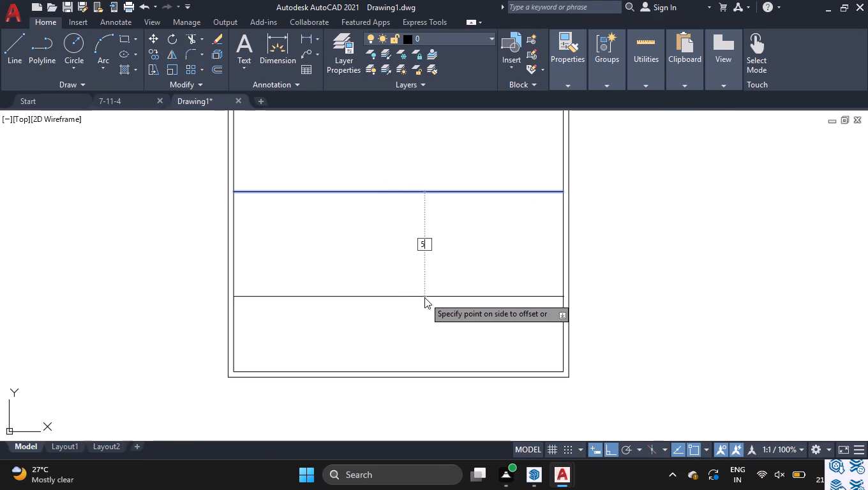
{"action": "key", "text": "space"}
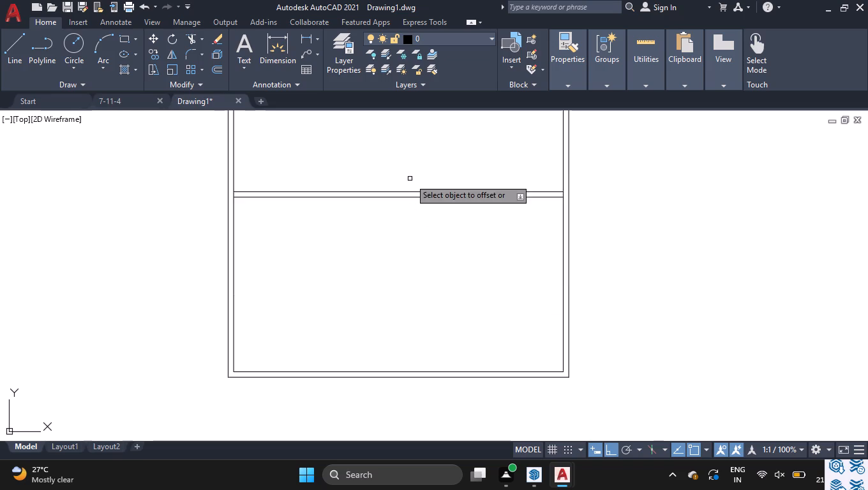
Offset the lower line of the second partition wall 10' downward towards the bottom wall.
{"action": "left_click", "coordinate": [414, 200]}
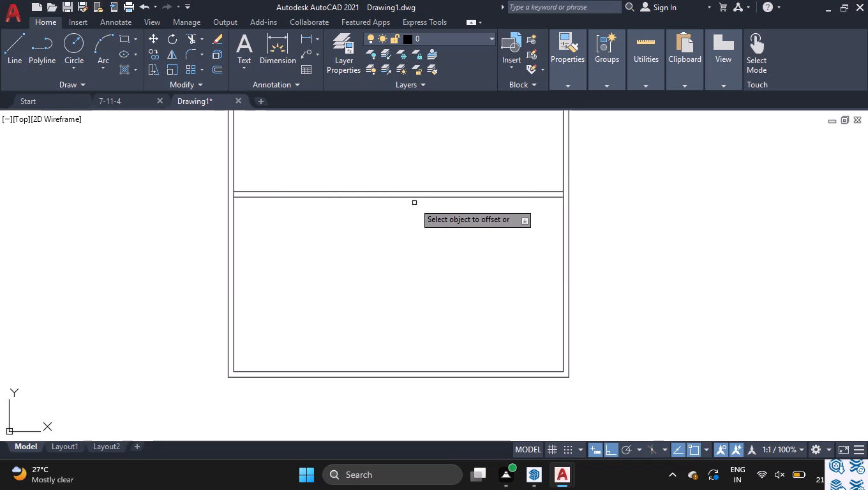
{"action": "left_click", "coordinate": [412, 197]}
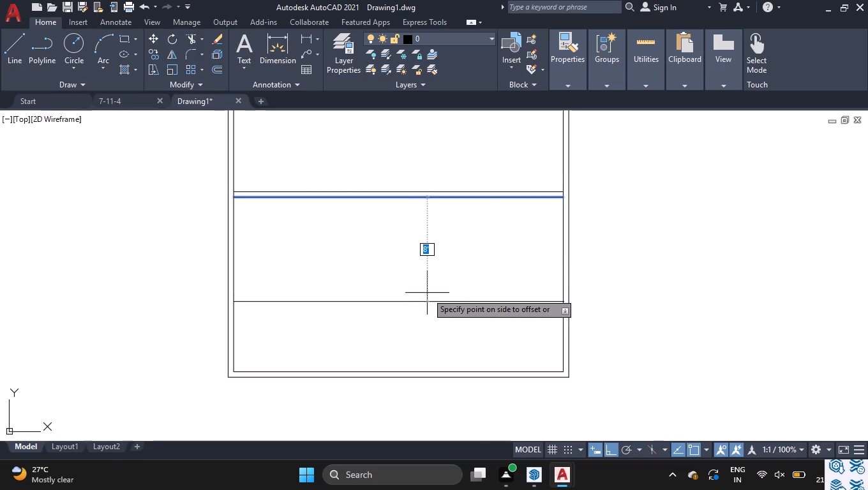
{"action": "key", "text": "1"}
{"action": "type", "text": "0'"}
{"action": "key", "text": "Return"}
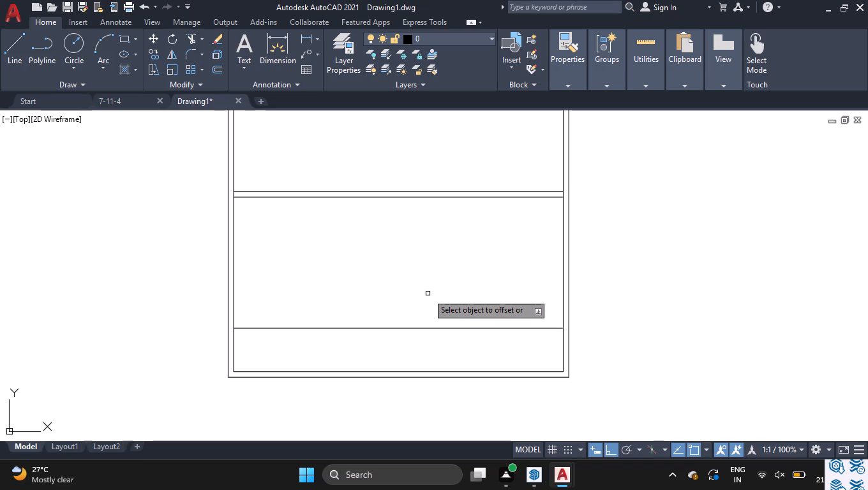
Offset the line 10' below the second partition wall 5" downward to form the third partition wall.
{"action": "left_click", "coordinate": [269, 329]}
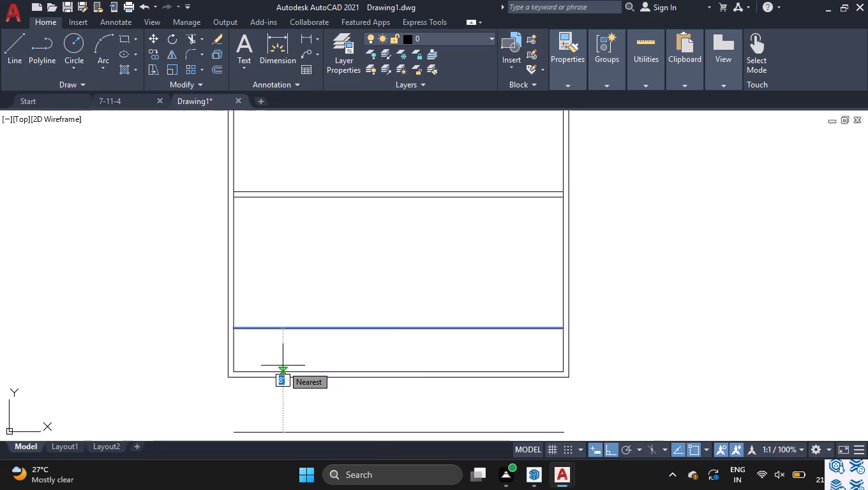
{"action": "type", "text": "5"}
{"action": "key", "text": "space"}
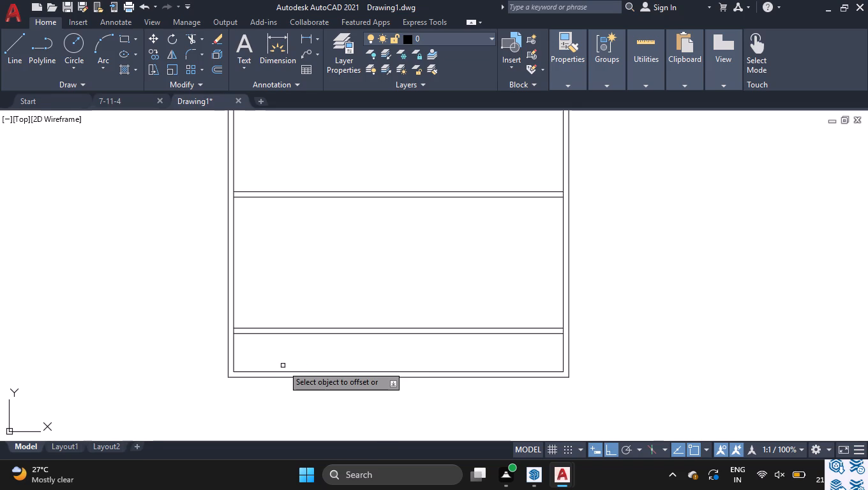
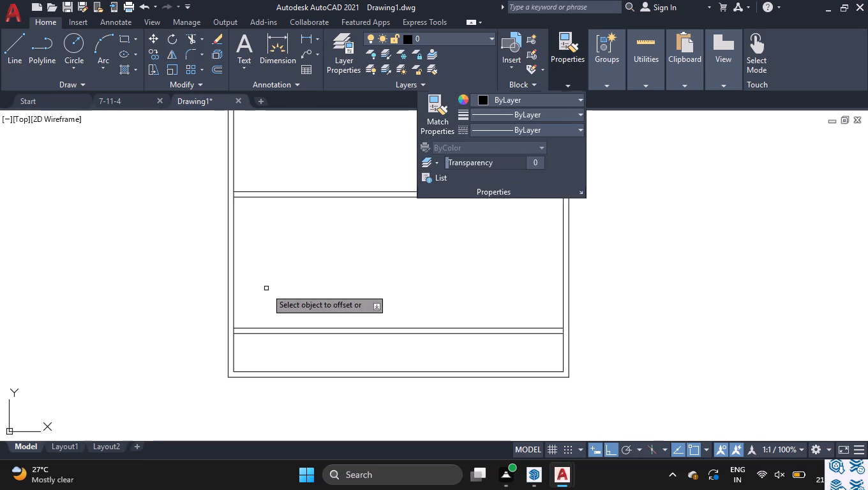
Offset the left outer wall's inner line 9'8" to the right to mark the left rooms' width.
{"action": "left_click", "coordinate": [234, 246]}
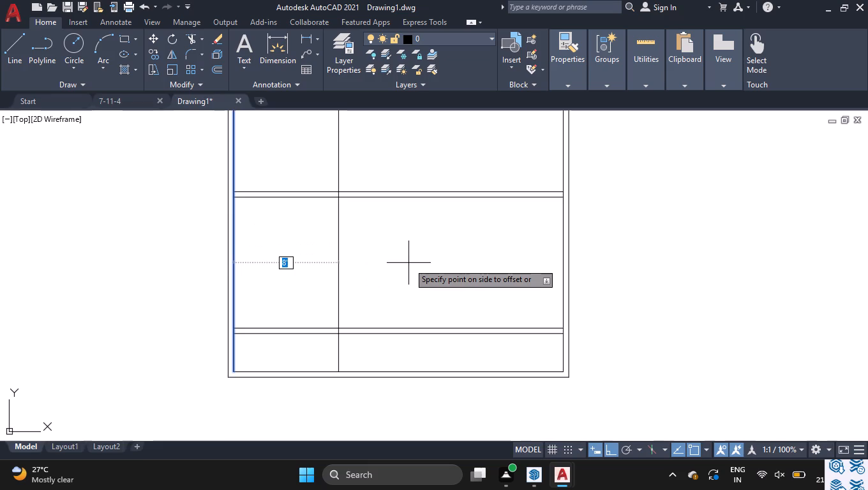
{"action": "type", "text": "9'"}
{"action": "key", "text": "8"}
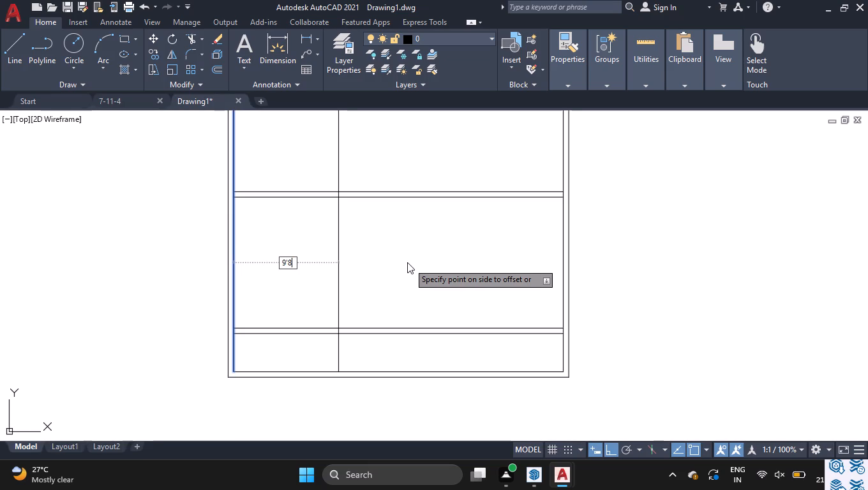
{"action": "key", "text": "Return"}
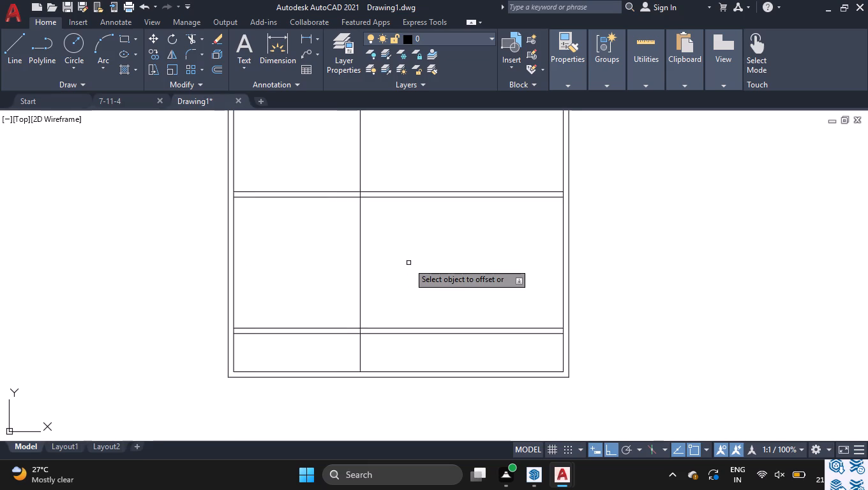
Offset the new vertical line 5" to the right to form the first vertical partition wall.
{"action": "left_click", "coordinate": [361, 245]}
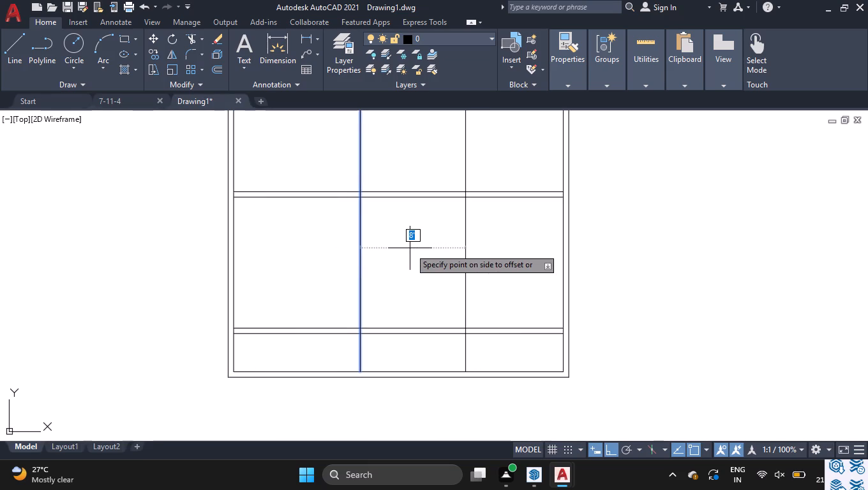
{"action": "type", "text": "5"}
{"action": "key", "text": "space"}
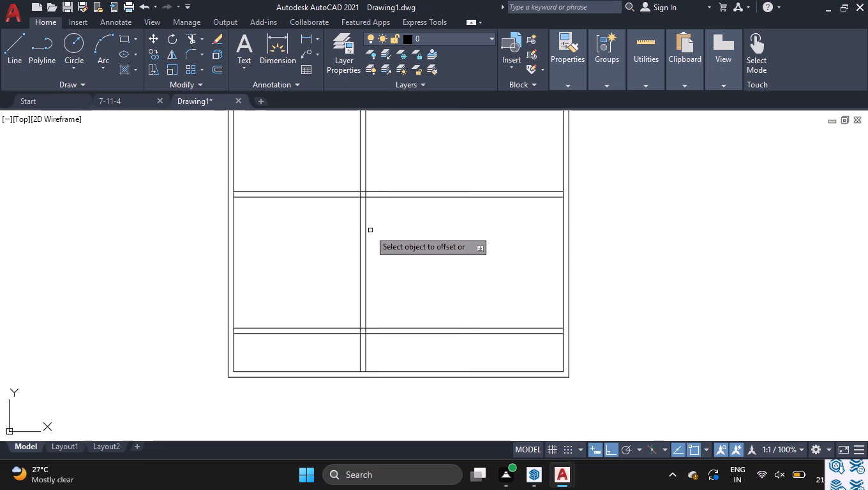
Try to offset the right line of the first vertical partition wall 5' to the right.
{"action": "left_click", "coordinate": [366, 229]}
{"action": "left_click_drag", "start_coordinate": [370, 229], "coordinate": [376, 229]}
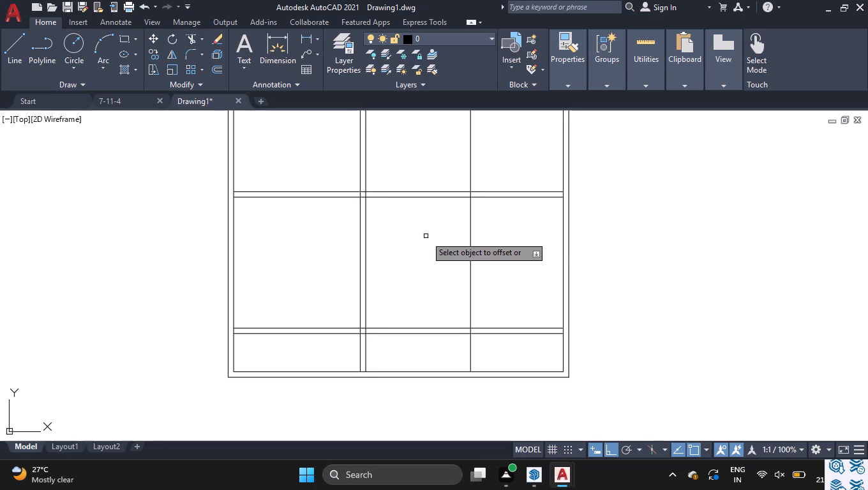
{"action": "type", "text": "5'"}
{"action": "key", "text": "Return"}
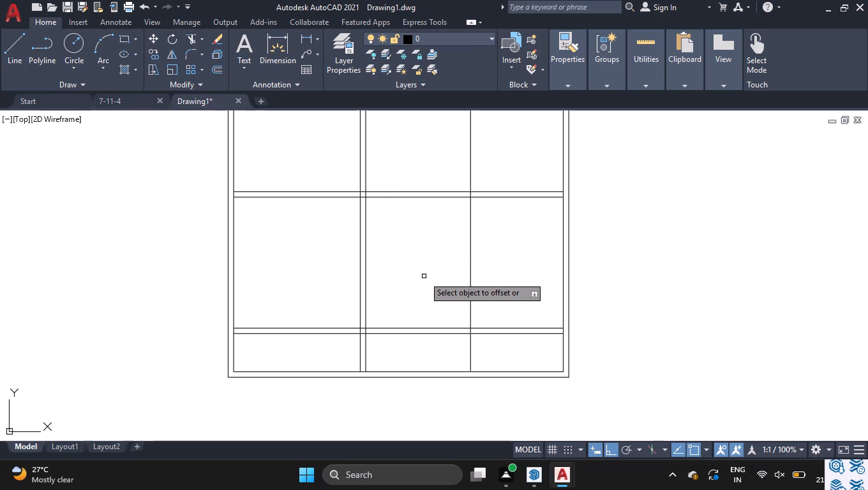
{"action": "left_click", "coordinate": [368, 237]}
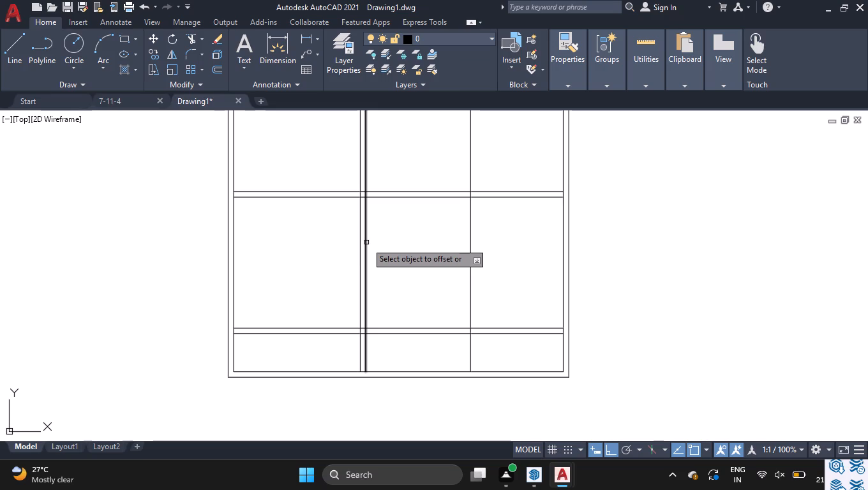
Offset the right line of the first vertical partition wall 5' to the right.
{"action": "left_click", "coordinate": [366, 242]}
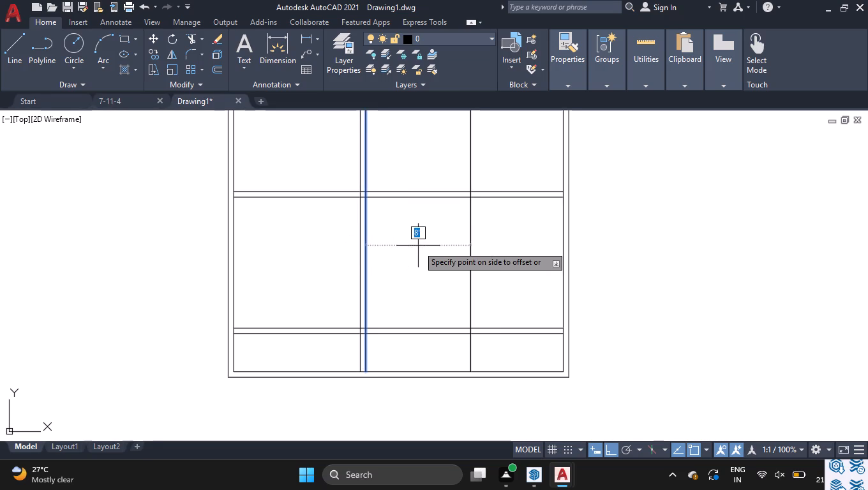
{"action": "type", "text": "5'"}
{"action": "key", "text": "Return"}
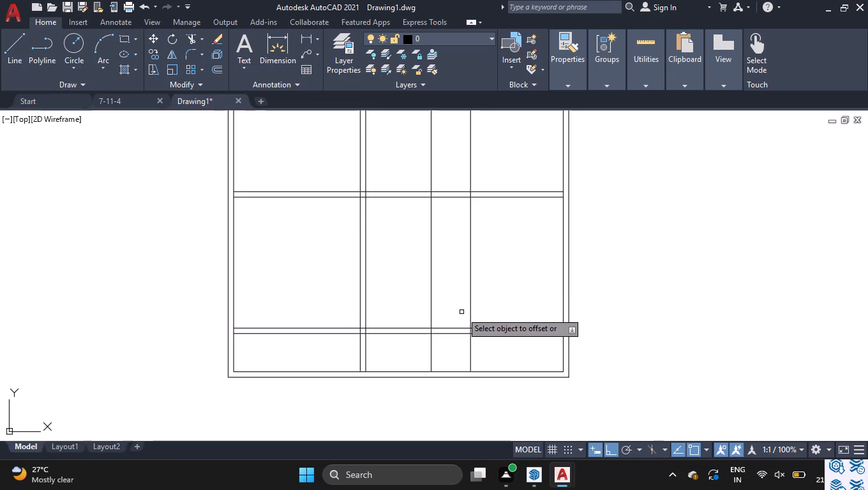
Offset the line 5' beyond the first vertical partition wall 5" to the right to form the second vertical partition wall.
{"action": "left_click", "coordinate": [432, 283]}
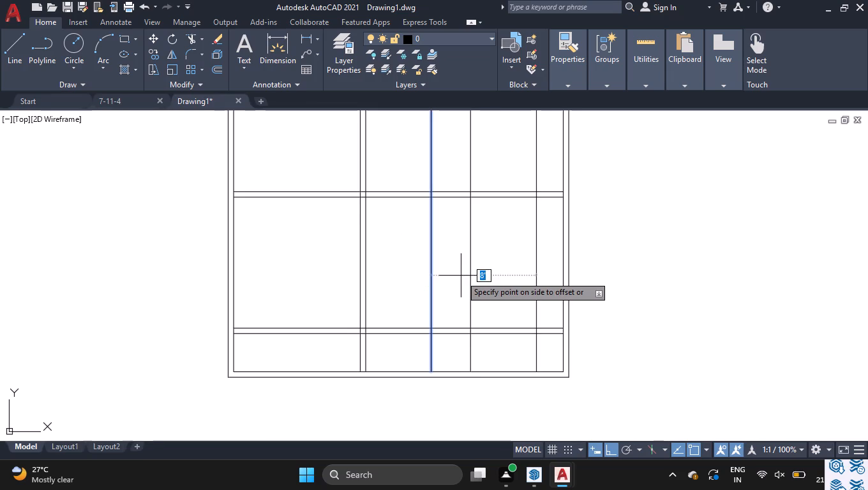
{"action": "type", "text": "5"}
{"action": "key", "text": "space"}
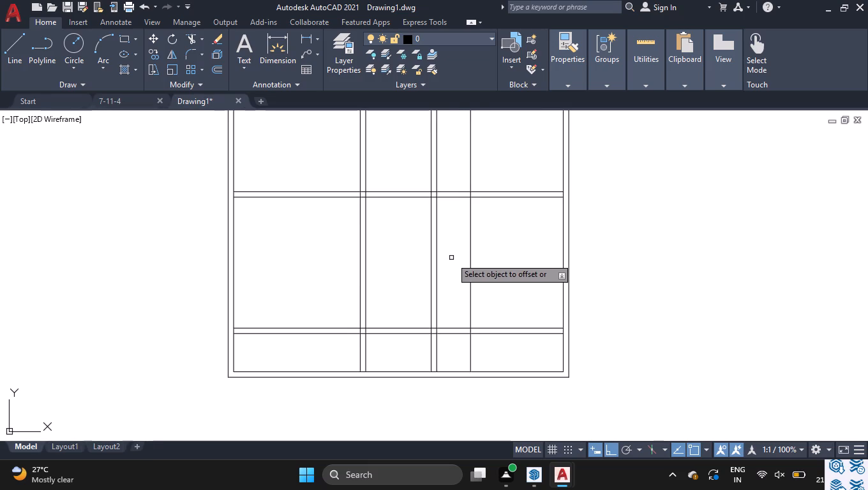
{"action": "key", "text": "space"}
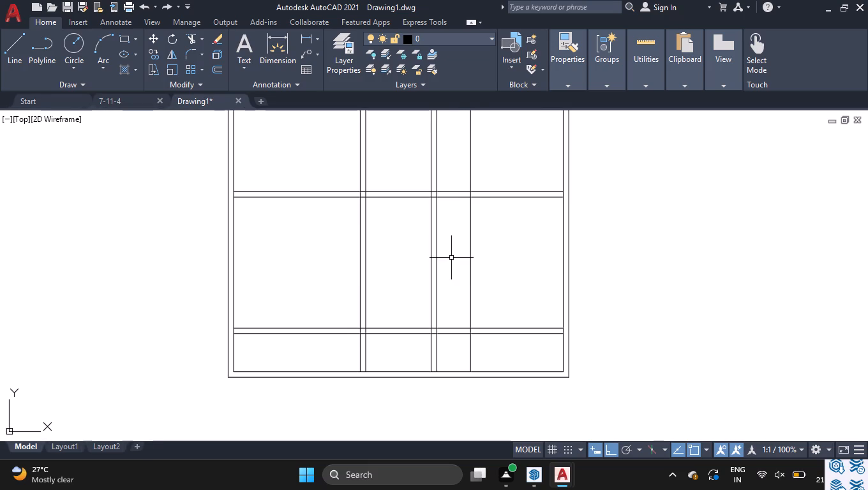
Delete the stray single vertical line between the second vertical partition wall and the right outer wall.
{"action": "double_click", "coordinate": [477, 306]}
{"action": "left_click", "coordinate": [490, 295]}
{"action": "left_click", "coordinate": [460, 264]}
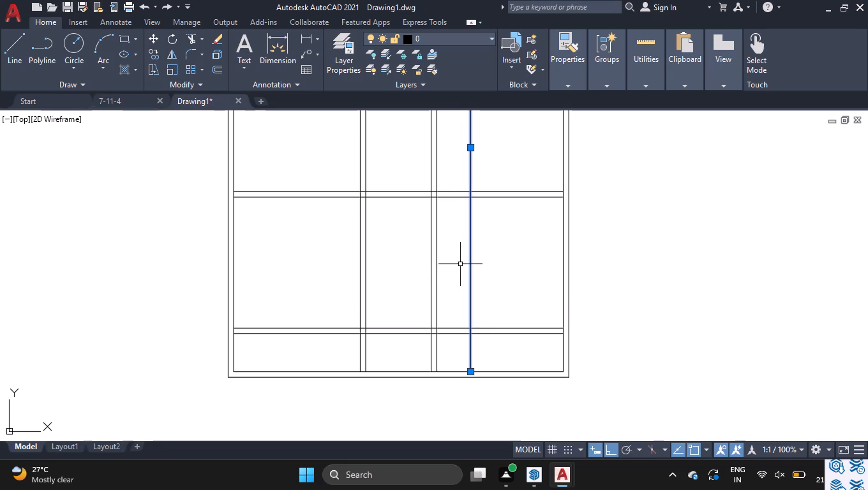
{"action": "key", "text": "Delete"}
Offset the right outer wall's inner line 5'11" to the left into the plan.
{"action": "key", "text": "o"}
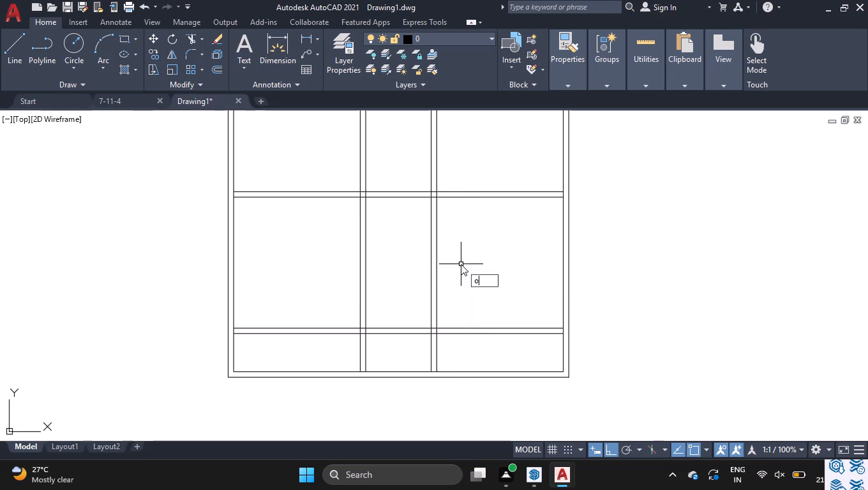
{"action": "key", "text": "Return"}
{"action": "type", "text": "5'11"}
{"action": "key", "text": "Return"}
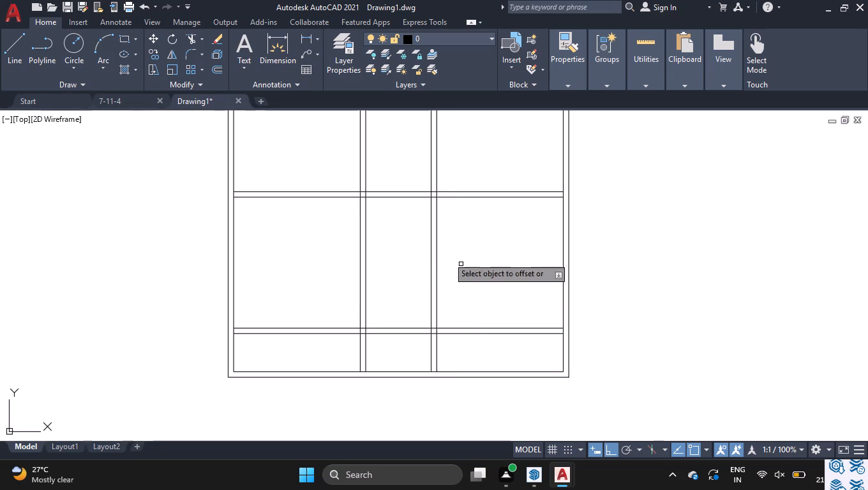
{"action": "left_click", "coordinate": [564, 302]}
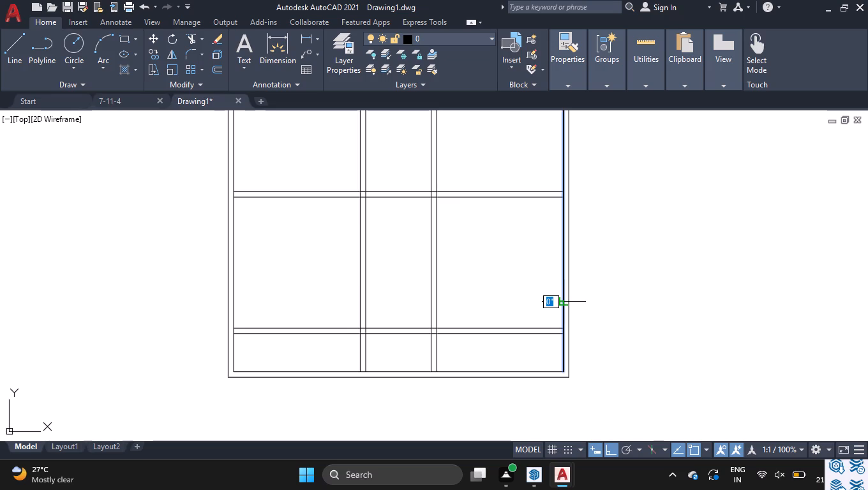
{"action": "left_click", "coordinate": [511, 305]}
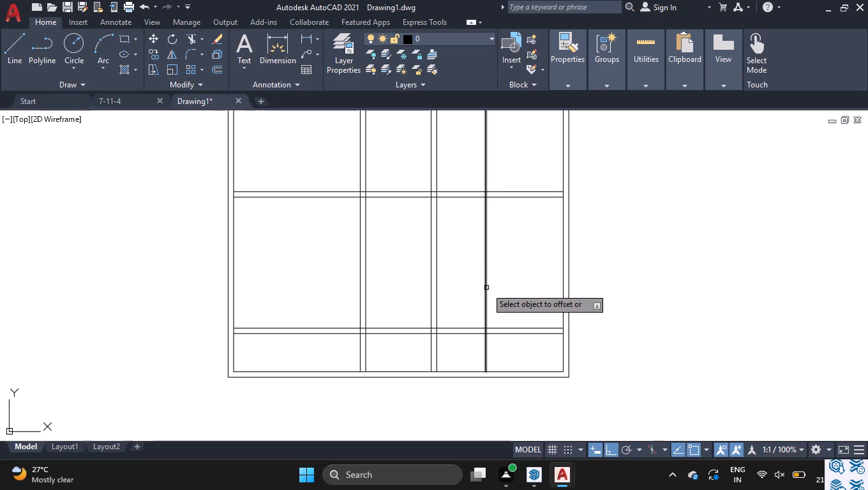
Offset the line 5'11" inside the right outer wall 5" to the left to form the third vertical partition wall.
{"action": "left_click", "coordinate": [486, 288]}
{"action": "key", "text": "5"}
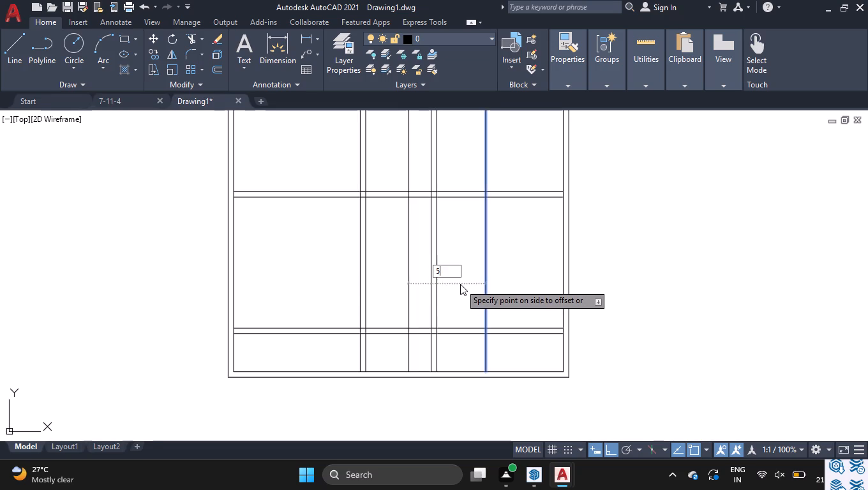
{"action": "key", "text": "space"}
{"action": "key", "text": "space"}
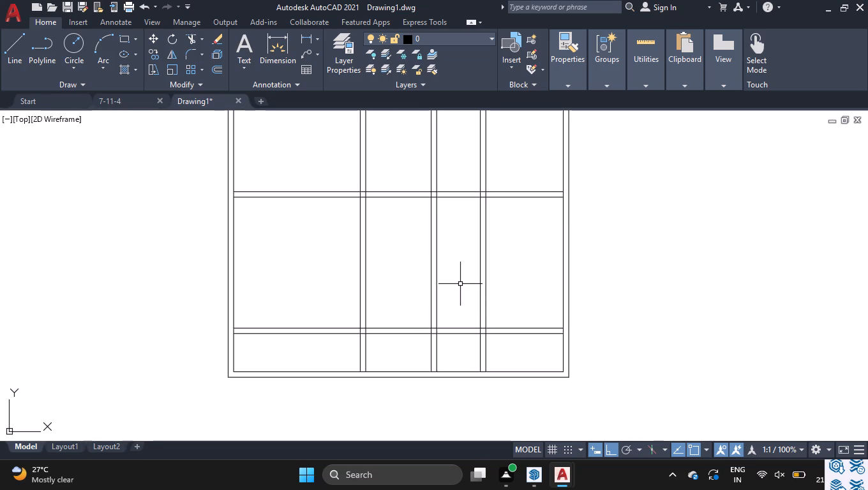
Offset the top outer wall's inner line 5'10" downward across the upper rooms.
{"action": "scroll", "coordinate": [454, 408], "scroll_direction": "down", "scroll_amount": 2}
{"action": "scroll", "coordinate": [419, 231], "scroll_direction": "up", "scroll_amount": 3}
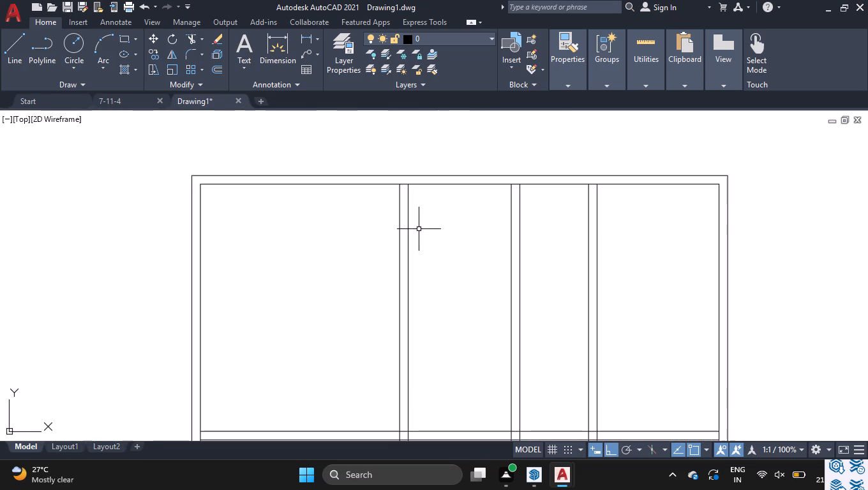
{"action": "key", "text": "space"}
{"action": "type", "text": "5'10"}
{"action": "key", "text": "Return"}
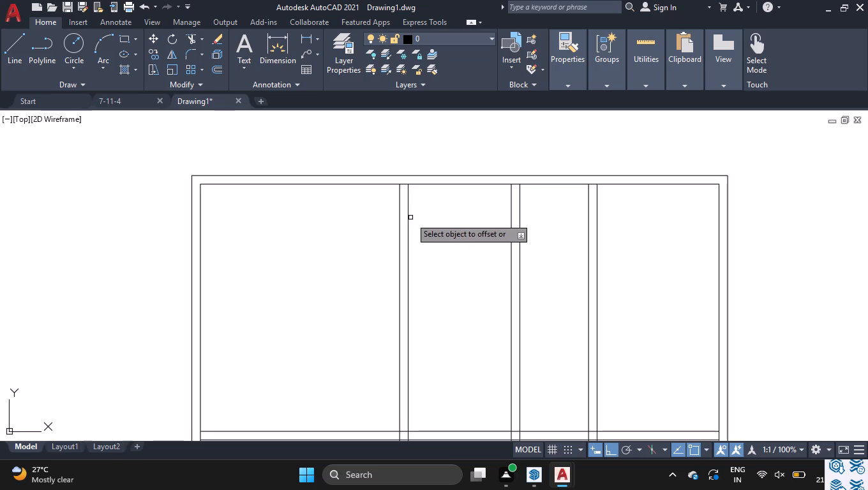
{"action": "left_click", "coordinate": [385, 184]}
{"action": "left_click", "coordinate": [379, 272]}
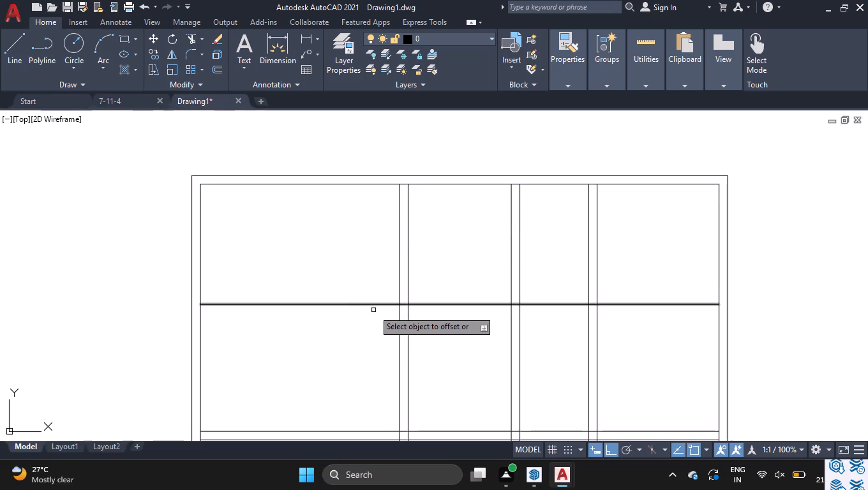
Offset the line 5'10" below the top outer wall 4" downward to form a thinner horizontal partition wall.
{"action": "left_click", "coordinate": [373, 310]}
{"action": "left_click", "coordinate": [373, 304]}
{"action": "key", "text": "4"}
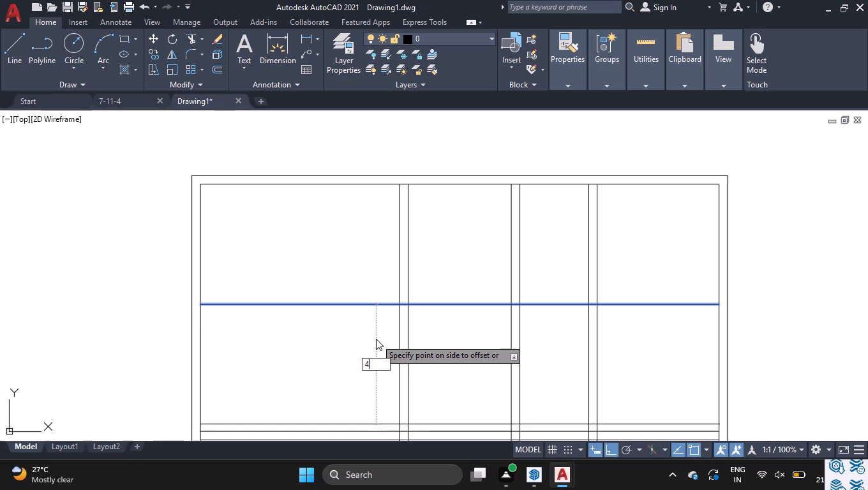
{"action": "key", "text": "space"}
{"action": "key", "text": "space"}
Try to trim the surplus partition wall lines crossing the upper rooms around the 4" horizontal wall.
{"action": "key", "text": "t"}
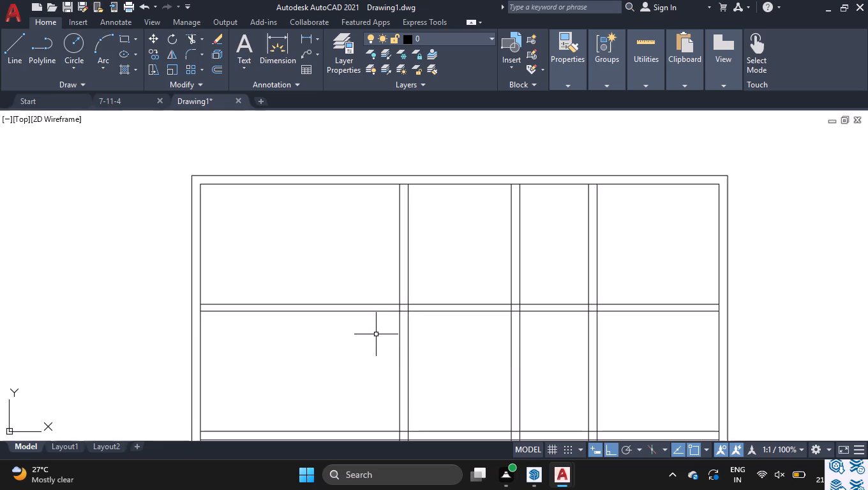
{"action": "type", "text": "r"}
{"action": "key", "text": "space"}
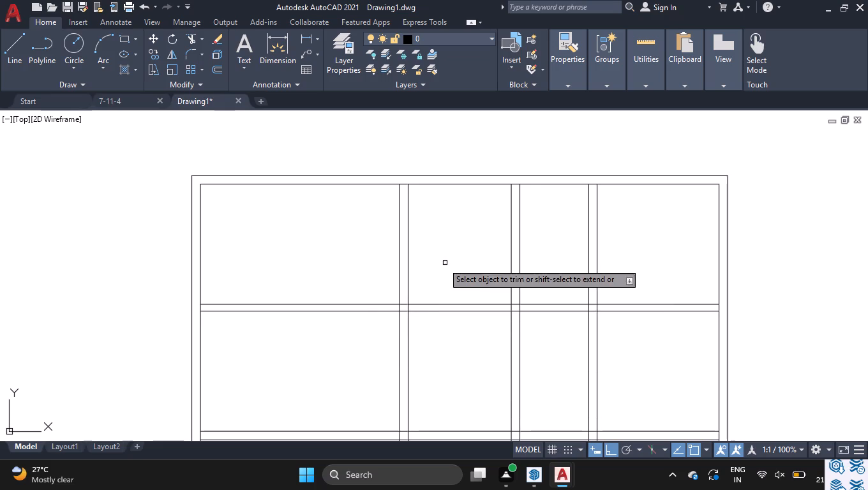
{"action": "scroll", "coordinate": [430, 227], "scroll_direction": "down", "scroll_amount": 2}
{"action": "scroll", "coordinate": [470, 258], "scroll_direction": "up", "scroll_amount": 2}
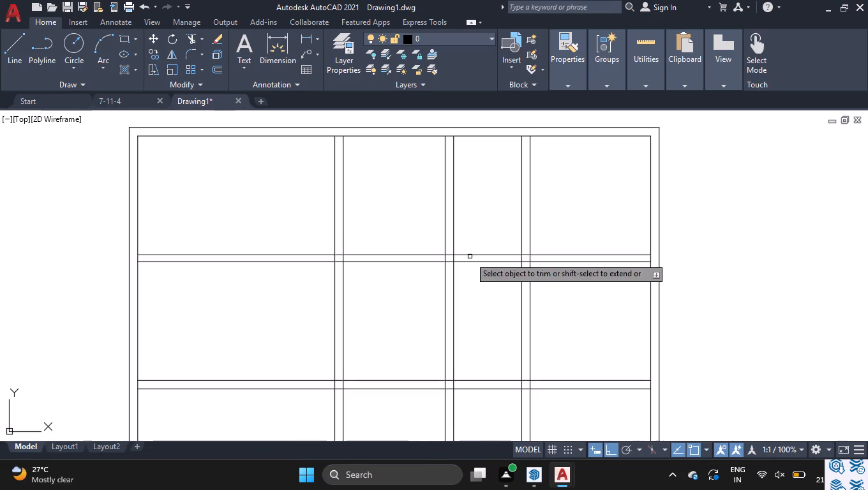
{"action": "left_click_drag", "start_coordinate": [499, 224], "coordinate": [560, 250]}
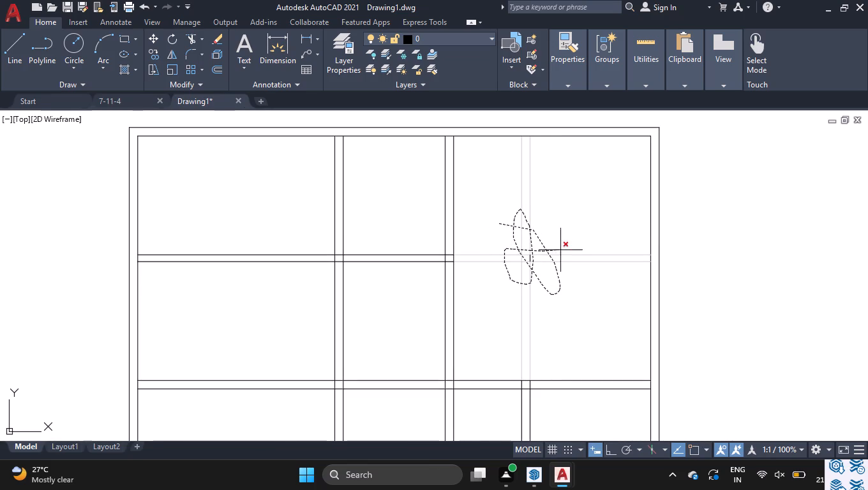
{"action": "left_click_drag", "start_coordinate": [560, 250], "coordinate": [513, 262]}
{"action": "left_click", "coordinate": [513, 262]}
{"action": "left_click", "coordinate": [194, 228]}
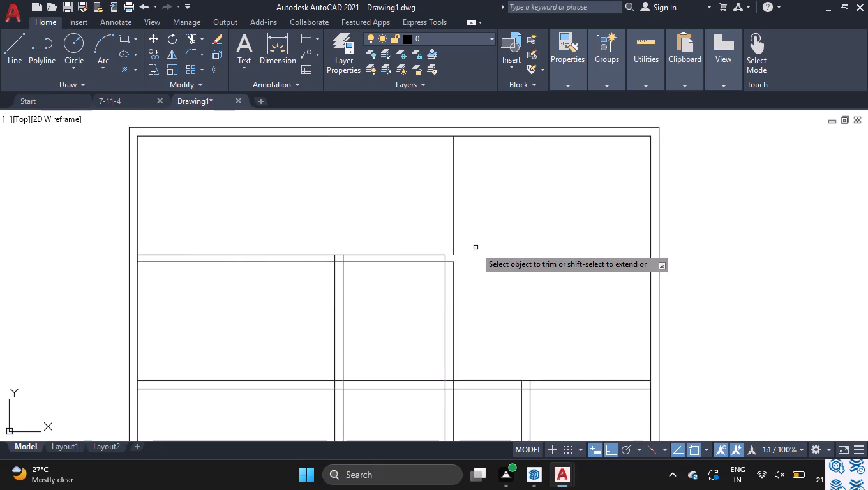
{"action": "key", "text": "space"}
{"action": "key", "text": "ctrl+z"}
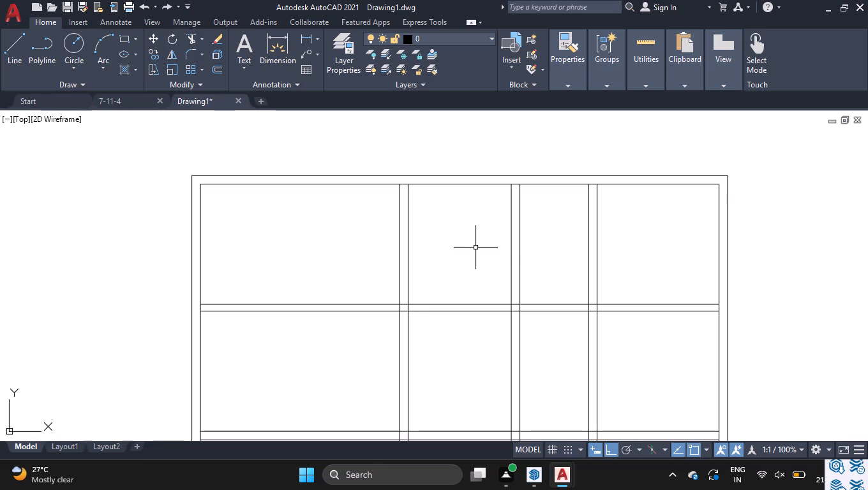
Trim the third vertical partition and the 4" horizontal wall from both upper side rooms, keeping the 4" wall only in the middle room.
{"action": "type", "text": "tr"}
{"action": "key", "text": "space"}
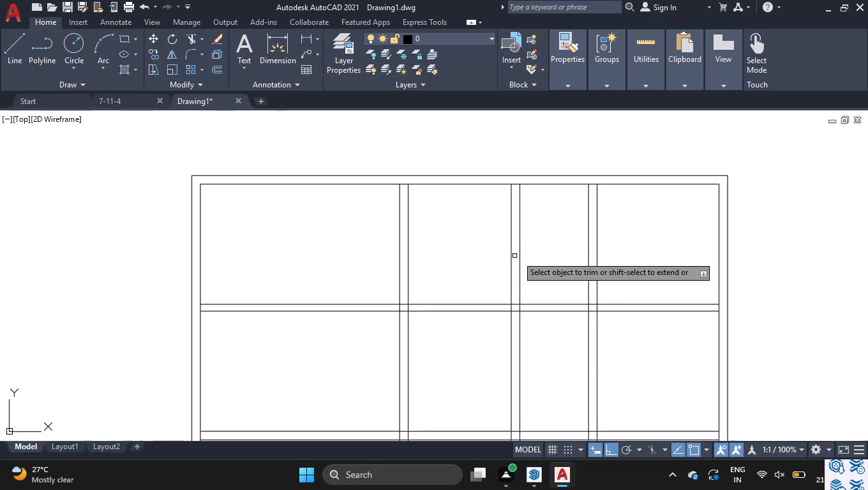
{"action": "left_click_drag", "start_coordinate": [544, 261], "coordinate": [588, 265]}
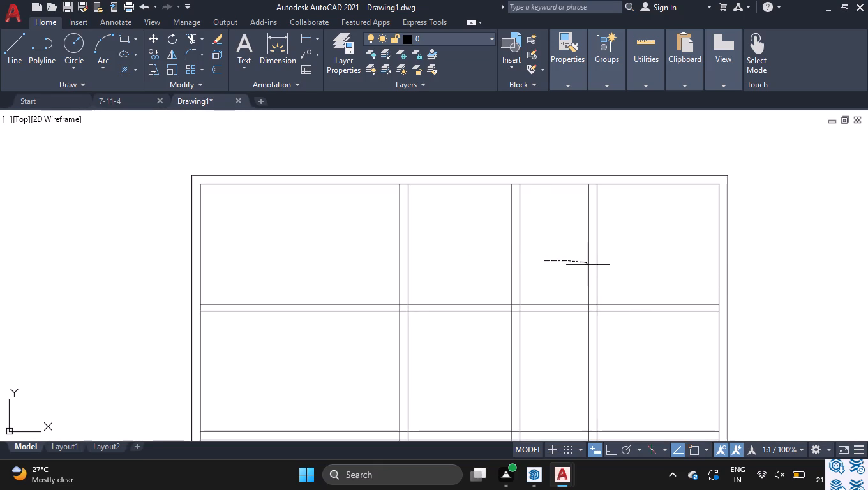
{"action": "left_click_drag", "start_coordinate": [588, 265], "coordinate": [576, 325]}
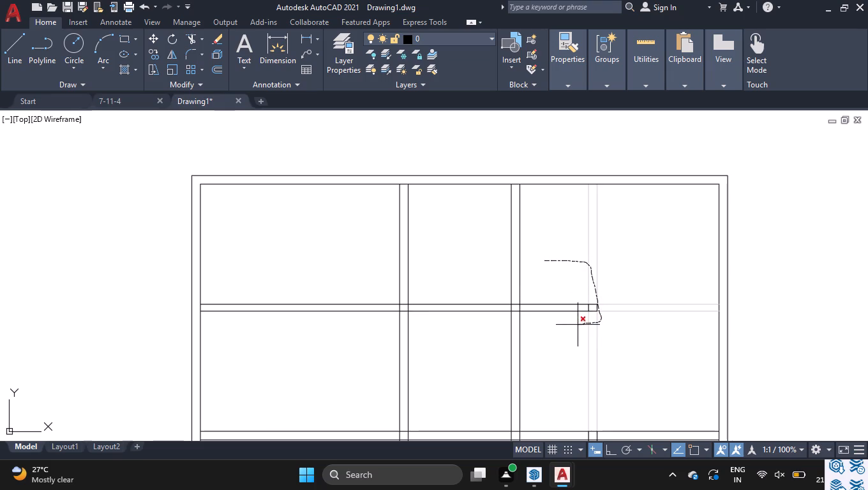
{"action": "left_click_drag", "start_coordinate": [576, 325], "coordinate": [601, 301]}
{"action": "left_click", "coordinate": [603, 300]}
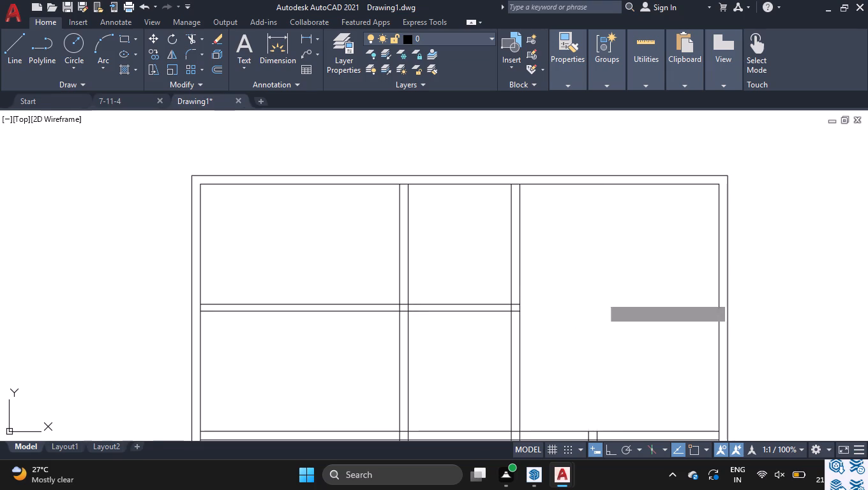
{"action": "left_click_drag", "start_coordinate": [575, 301], "coordinate": [599, 307]}
{"action": "left_click", "coordinate": [307, 235]}
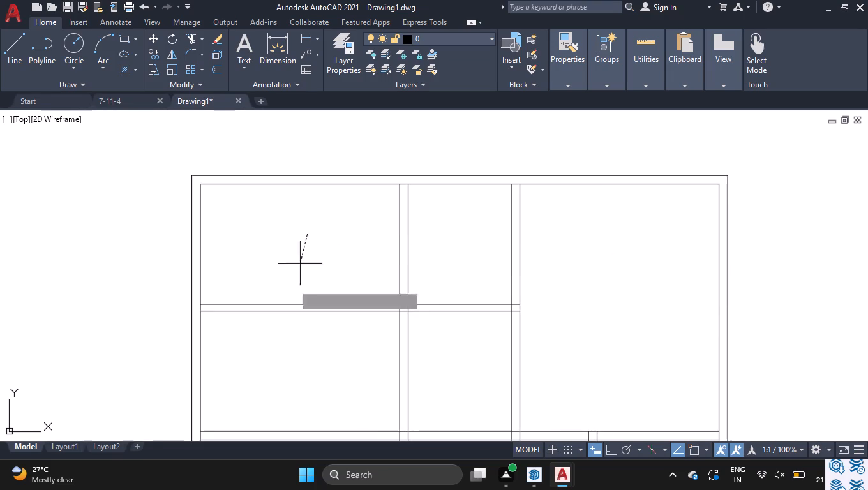
{"action": "left_click", "coordinate": [271, 330]}
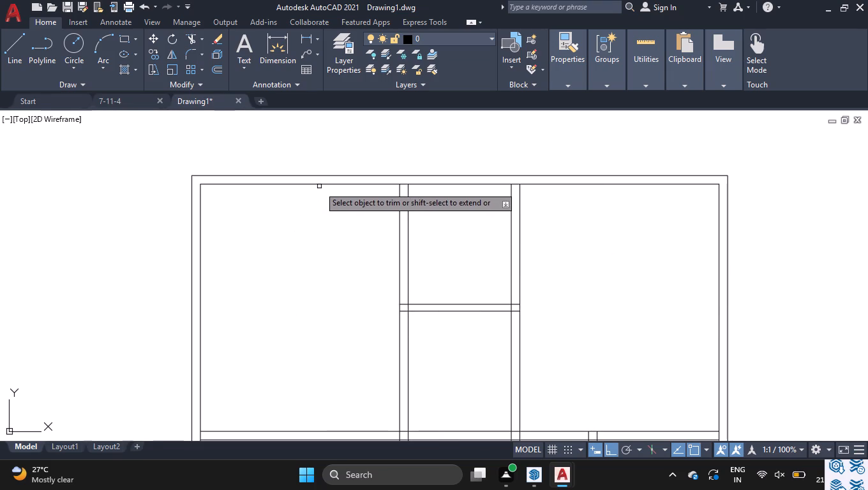
Trim the first two vertical partitions across the middle hall, the horizontal wall between them below it, and the bottom wall's lower line there.
{"action": "scroll", "coordinate": [319, 186], "scroll_direction": "down", "scroll_amount": 1}
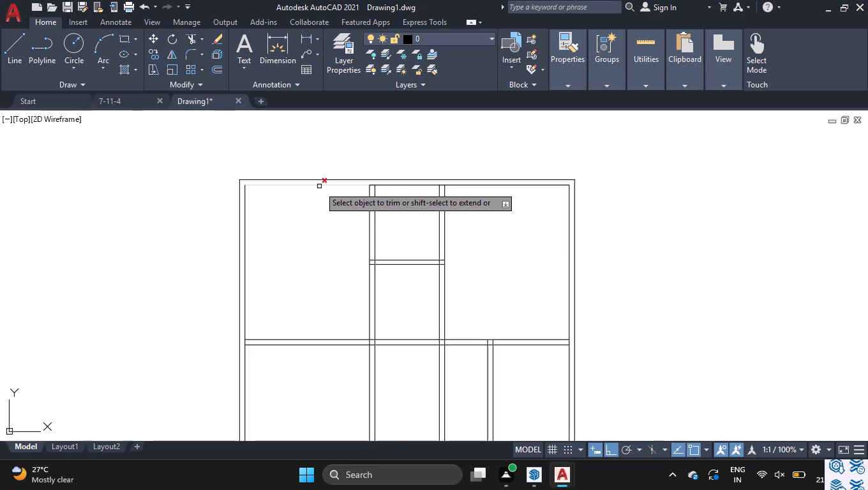
{"action": "scroll", "coordinate": [319, 186], "scroll_direction": "down", "scroll_amount": 2}
{"action": "scroll", "coordinate": [266, 334], "scroll_direction": "up", "scroll_amount": 2}
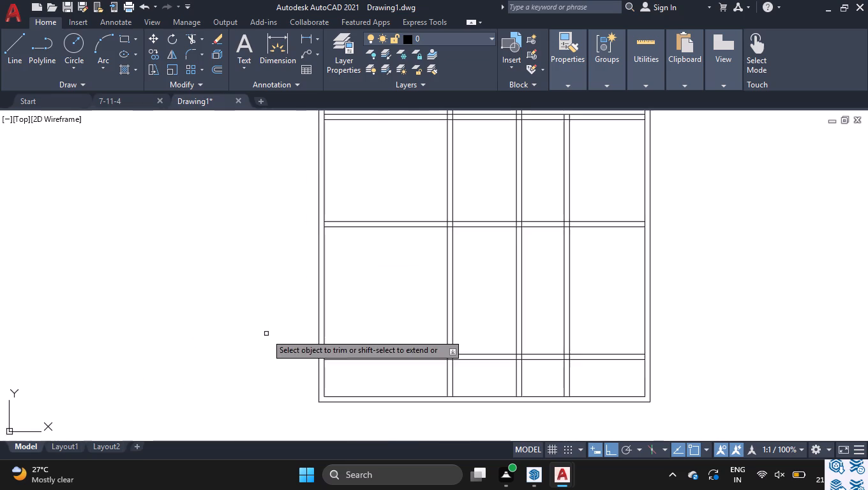
{"action": "scroll", "coordinate": [280, 318], "scroll_direction": "down", "scroll_amount": 1}
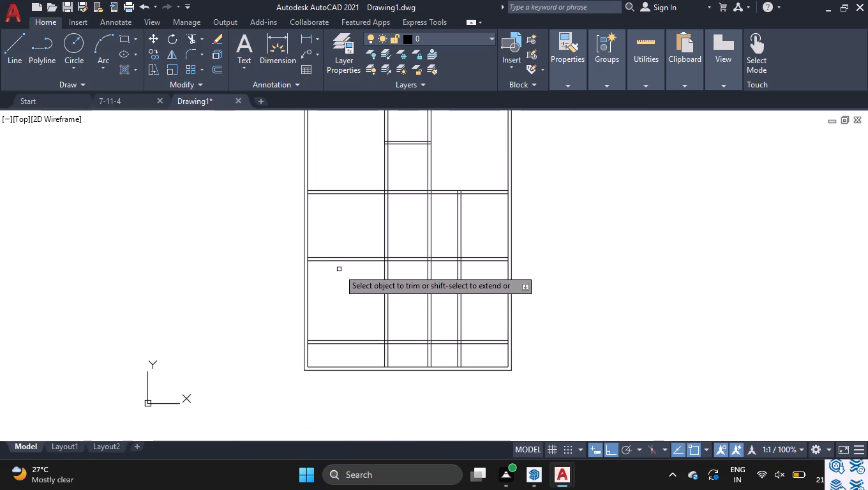
{"action": "left_click", "coordinate": [349, 230]}
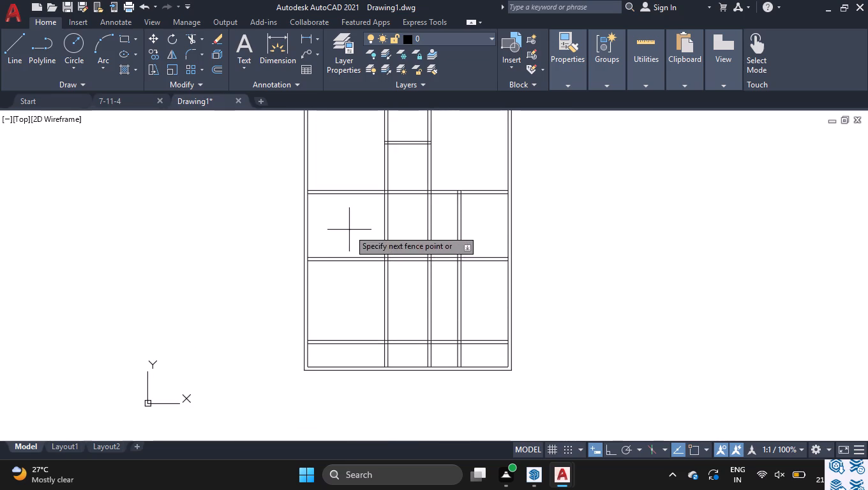
{"action": "left_click", "coordinate": [436, 241]}
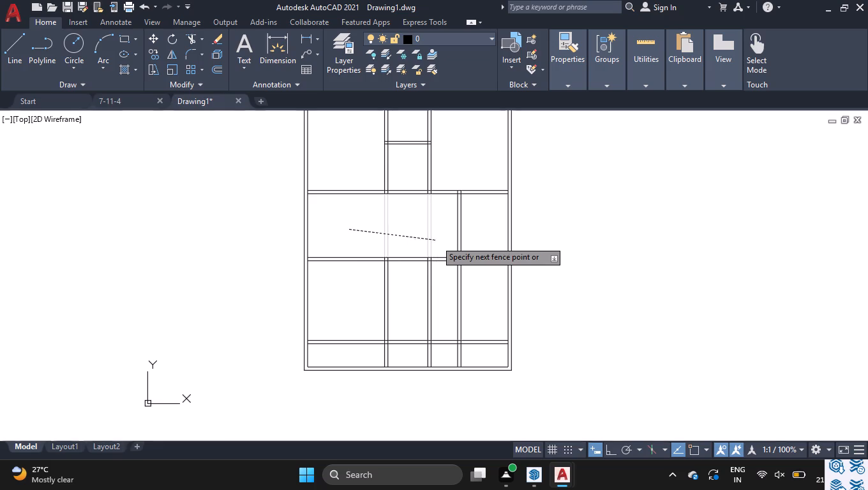
{"action": "left_click", "coordinate": [412, 242]}
{"action": "left_click", "coordinate": [413, 307]}
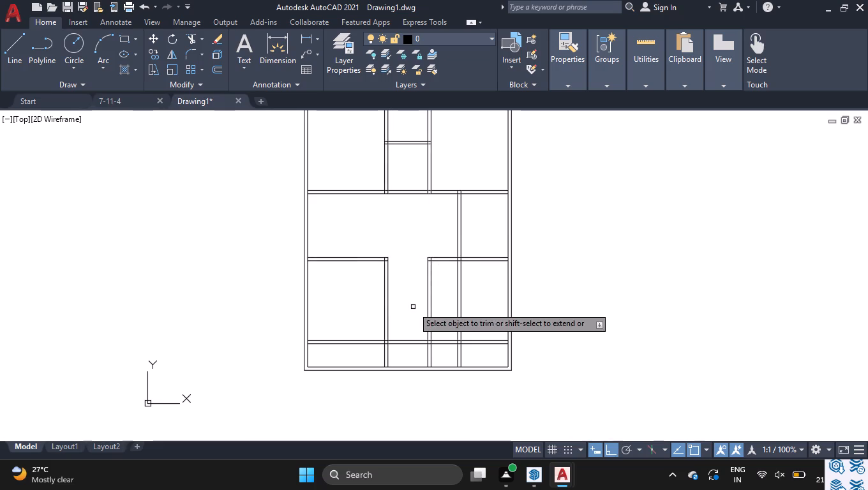
{"action": "left_click", "coordinate": [410, 345]}
Trim the third vertical partition out of the lower right room and delete its leftover pieces down to the bottom outer wall.
{"action": "left_click", "coordinate": [471, 316]}
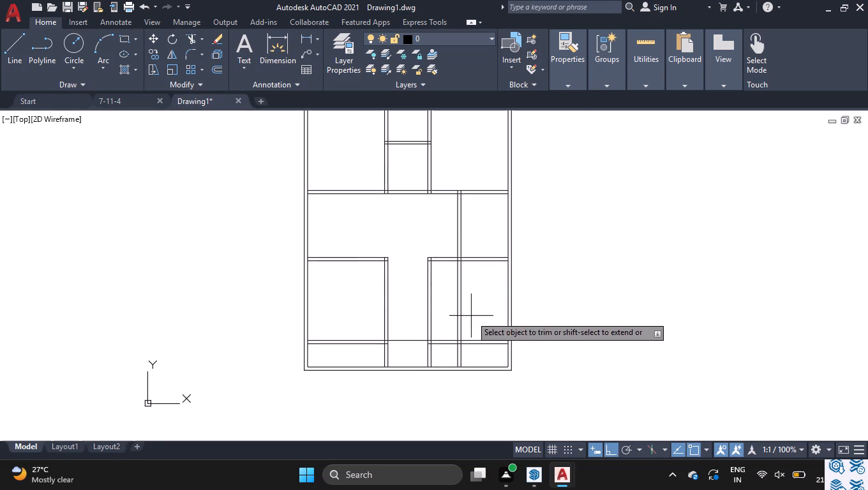
{"action": "left_click", "coordinate": [442, 318]}
{"action": "key", "text": "space"}
{"action": "left_click", "coordinate": [444, 317]}
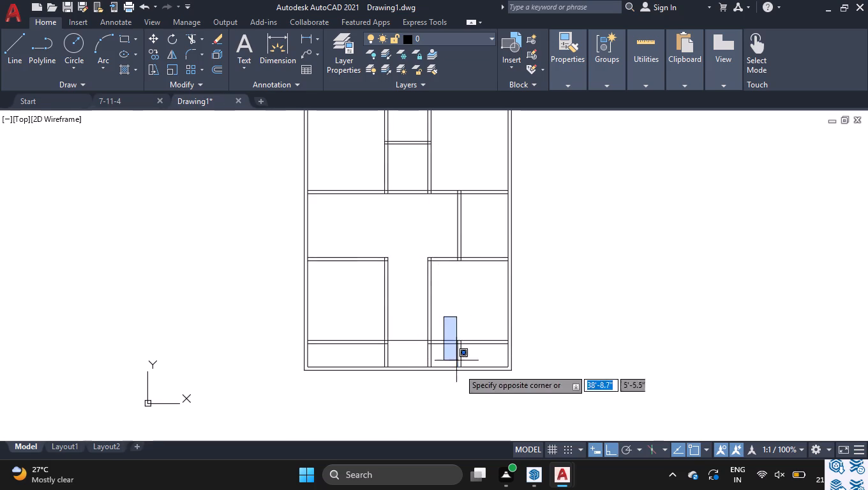
{"action": "left_click", "coordinate": [468, 389]}
{"action": "key", "text": "Delete"}
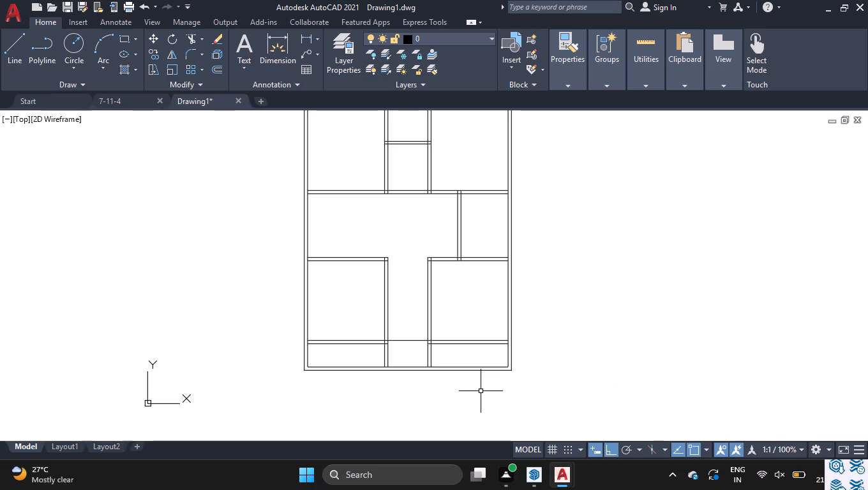
Trim the crossing lines inside the lower right vertical partition, from the bottom outer wall up to the horizontal wall below the hall.
{"action": "type", "text": "tr"}
{"action": "key", "text": "Return"}
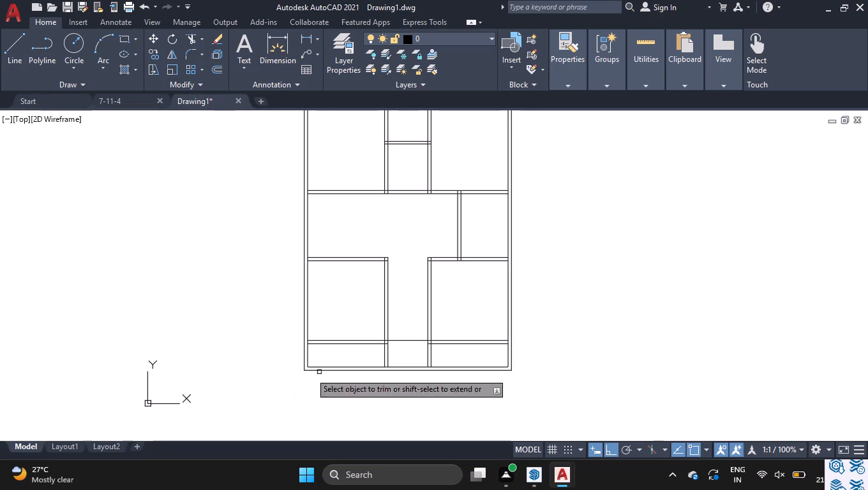
{"action": "scroll", "coordinate": [396, 380], "scroll_direction": "up", "scroll_amount": 1}
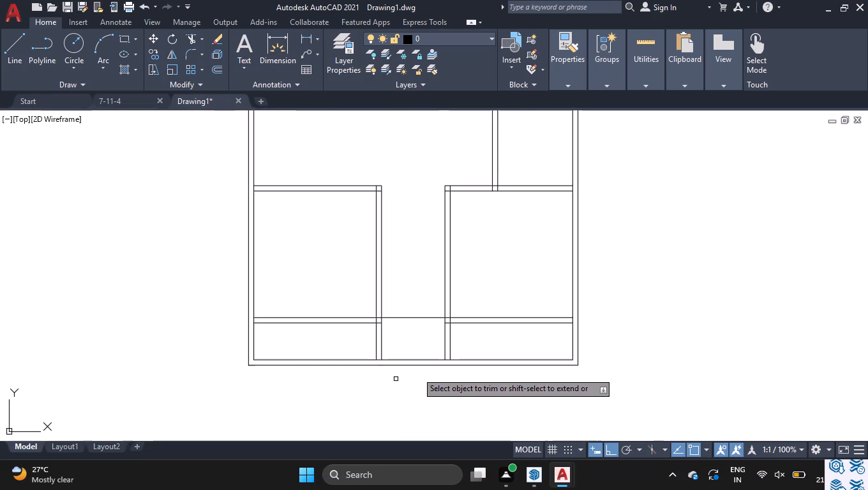
{"action": "scroll", "coordinate": [440, 356], "scroll_direction": "up", "scroll_amount": 2}
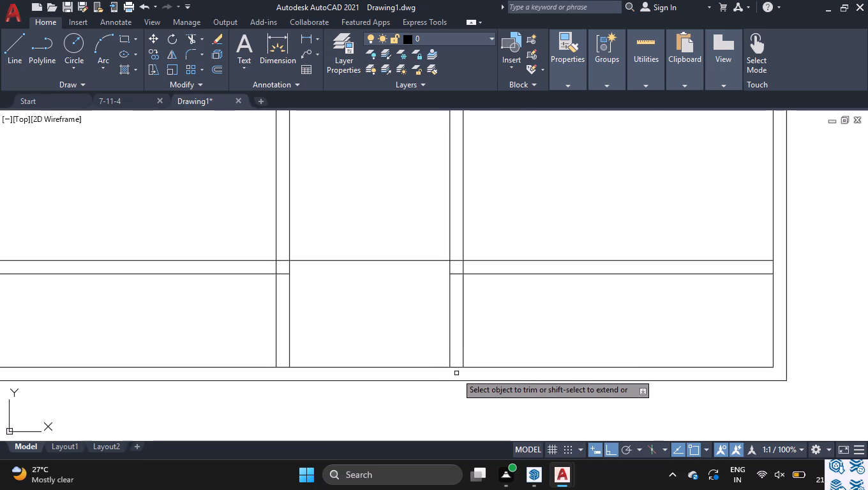
{"action": "left_click", "coordinate": [457, 374]}
{"action": "scroll", "coordinate": [457, 374], "scroll_direction": "down", "scroll_amount": 1}
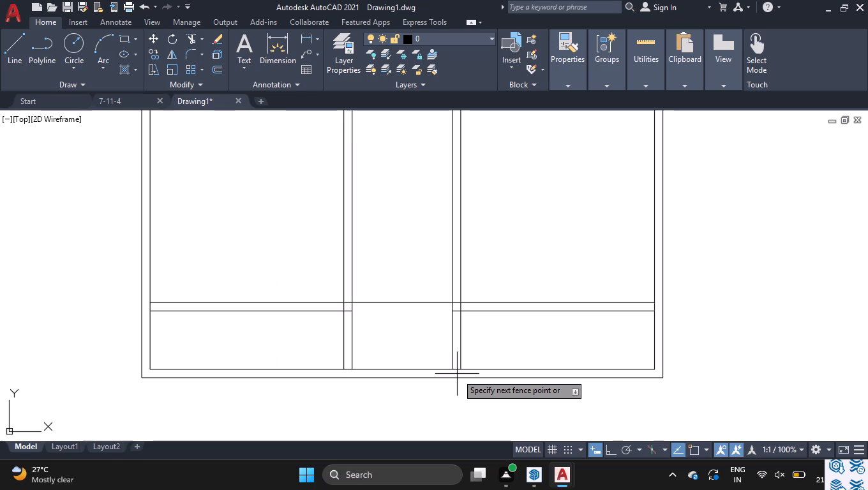
{"action": "scroll", "coordinate": [457, 374], "scroll_direction": "down", "scroll_amount": 1}
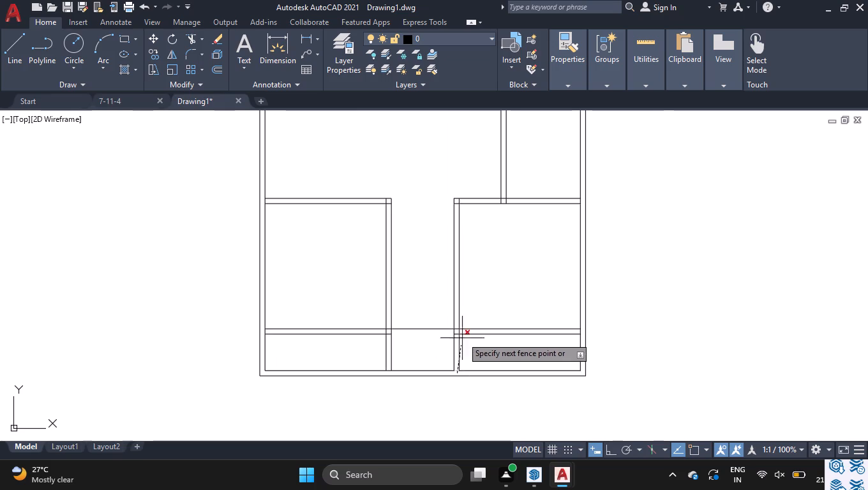
{"action": "scroll", "coordinate": [453, 198], "scroll_direction": "up", "scroll_amount": 2}
{"action": "left_click", "coordinate": [456, 204]}
{"action": "left_click", "coordinate": [457, 204]}
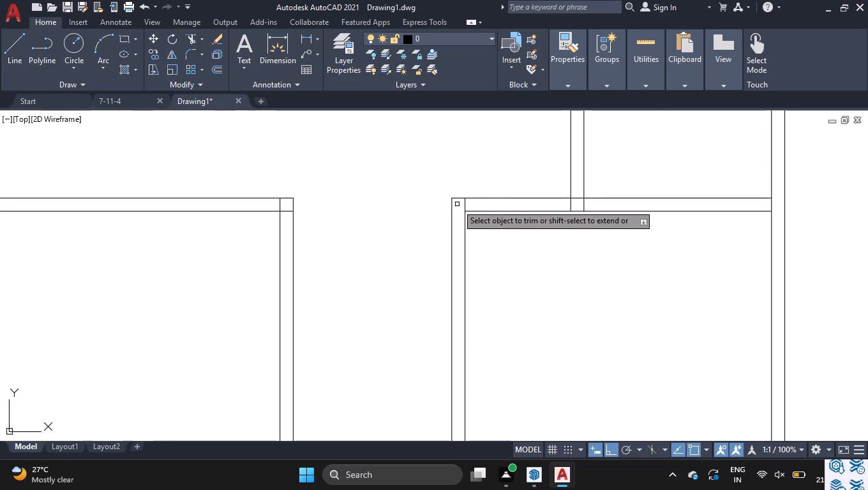
Trim the overlapping lines inside both horizontal wall sections below the hall, through to the inner lines of the outer side walls.
{"action": "left_click", "coordinate": [458, 205]}
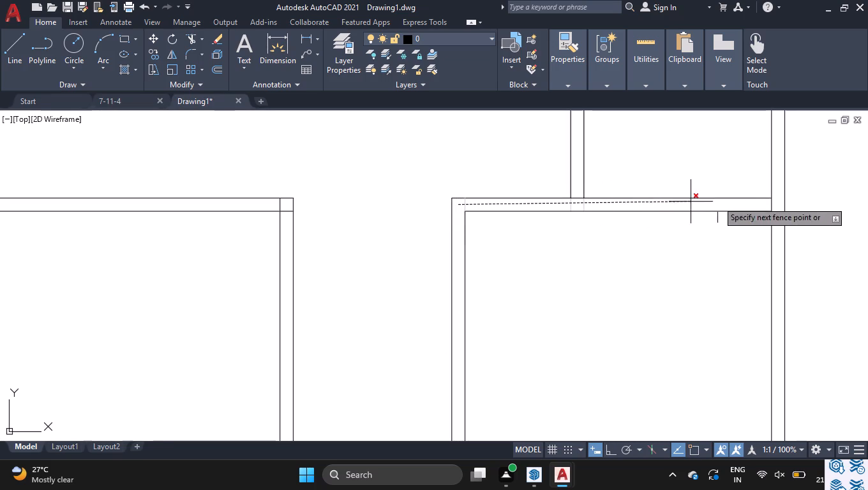
{"action": "left_click", "coordinate": [777, 204]}
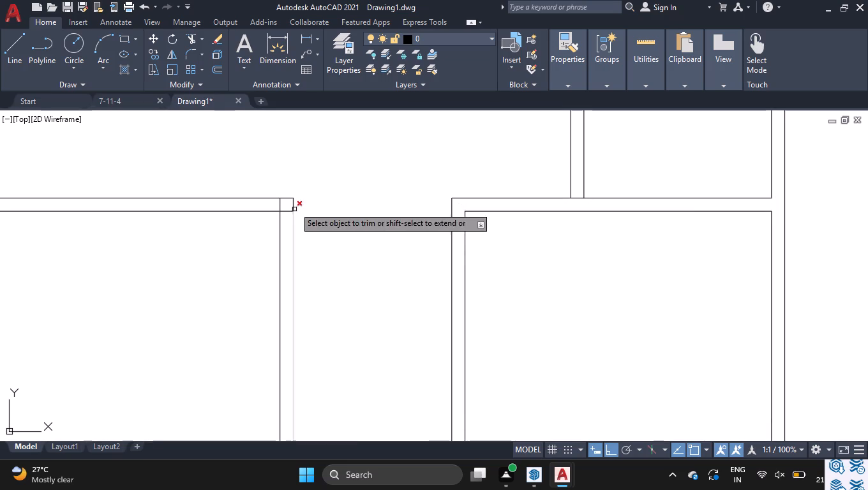
{"action": "left_click", "coordinate": [289, 205]}
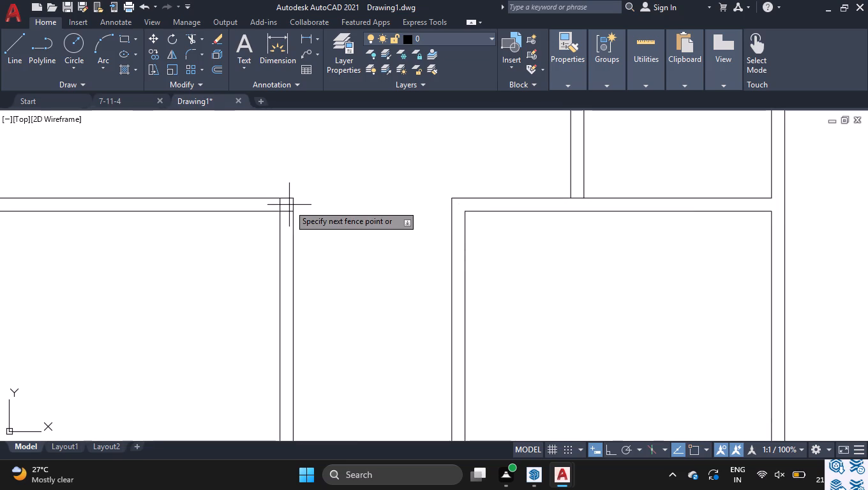
{"action": "scroll", "coordinate": [289, 205], "scroll_direction": "down", "scroll_amount": 1}
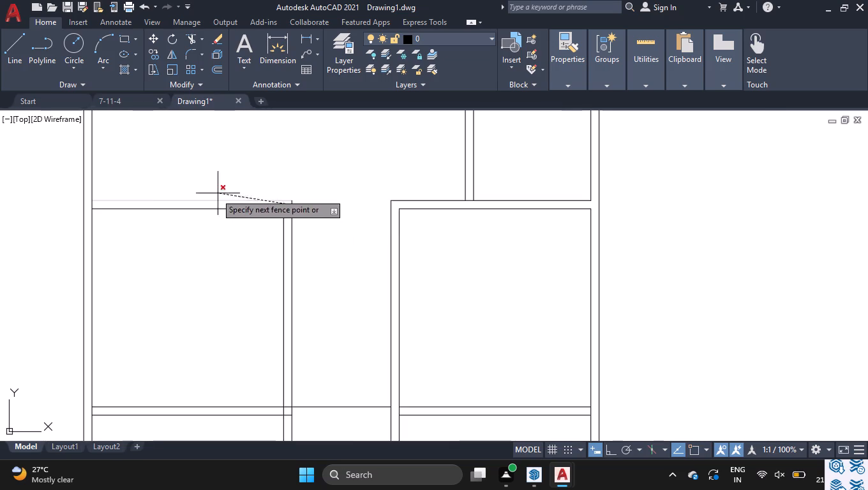
{"action": "left_click", "coordinate": [88, 205]}
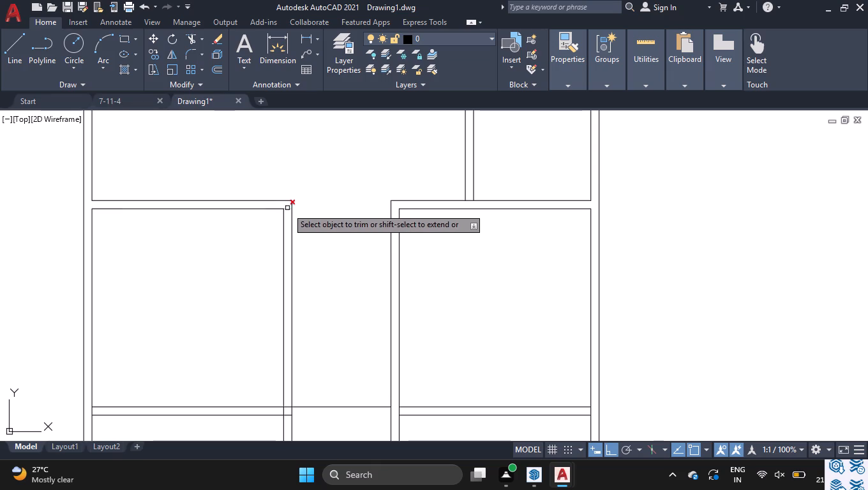
Trim the crossing lines inside the lower left vertical partition, from its upper corner down to the bottom outer wall.
{"action": "left_click", "coordinate": [287, 208]}
{"action": "left_click", "coordinate": [287, 207]}
{"action": "scroll", "coordinate": [323, 175], "scroll_direction": "down", "scroll_amount": 4}
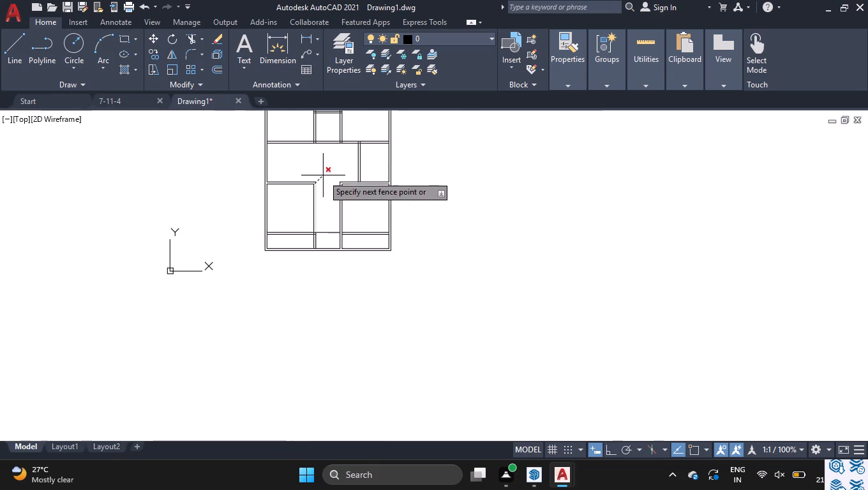
{"action": "scroll", "coordinate": [323, 239], "scroll_direction": "up", "scroll_amount": 5}
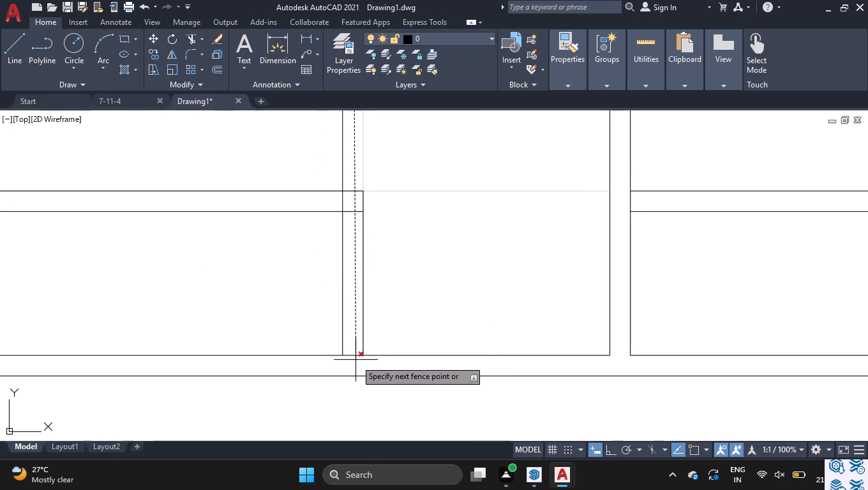
{"action": "left_click", "coordinate": [351, 364]}
Trim the lines crossing the lowest horizontal wall where it meets the vertical partitions and both outer side walls.
{"action": "left_click", "coordinate": [339, 202]}
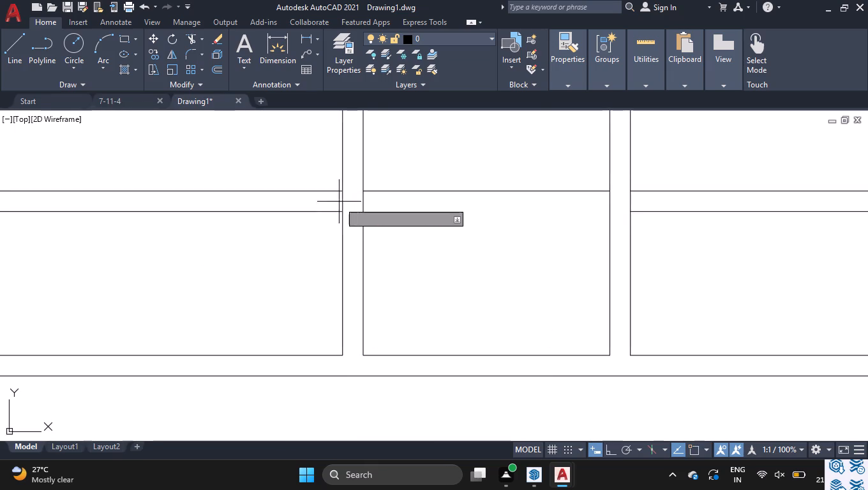
{"action": "left_click", "coordinate": [348, 202]}
{"action": "scroll", "coordinate": [345, 219], "scroll_direction": "down", "scroll_amount": 1}
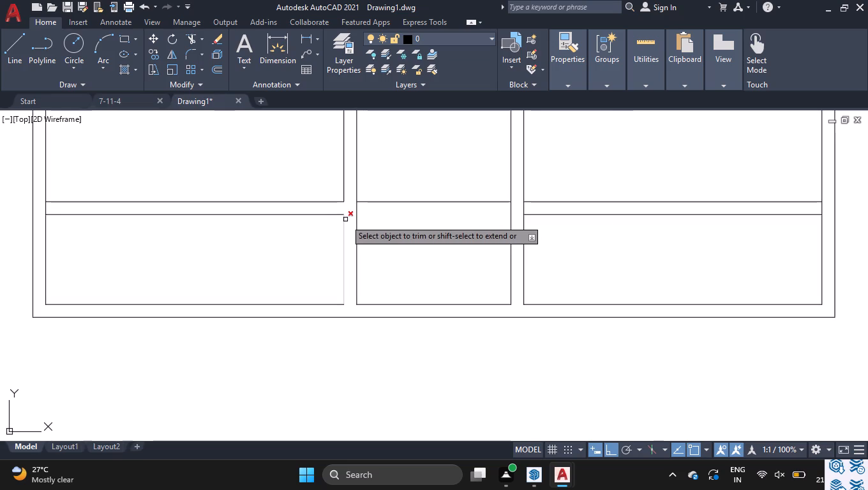
{"action": "scroll", "coordinate": [345, 219], "scroll_direction": "down", "scroll_amount": 1}
{"action": "scroll", "coordinate": [191, 225], "scroll_direction": "up", "scroll_amount": 1}
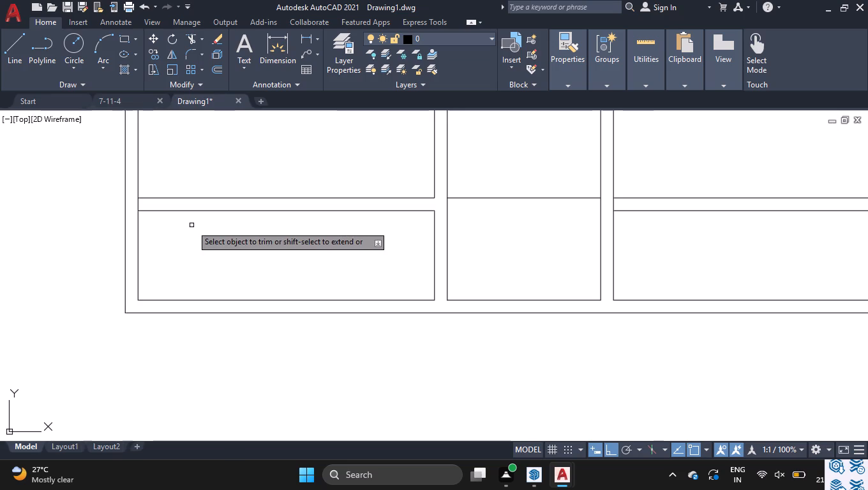
{"action": "left_click", "coordinate": [138, 204]}
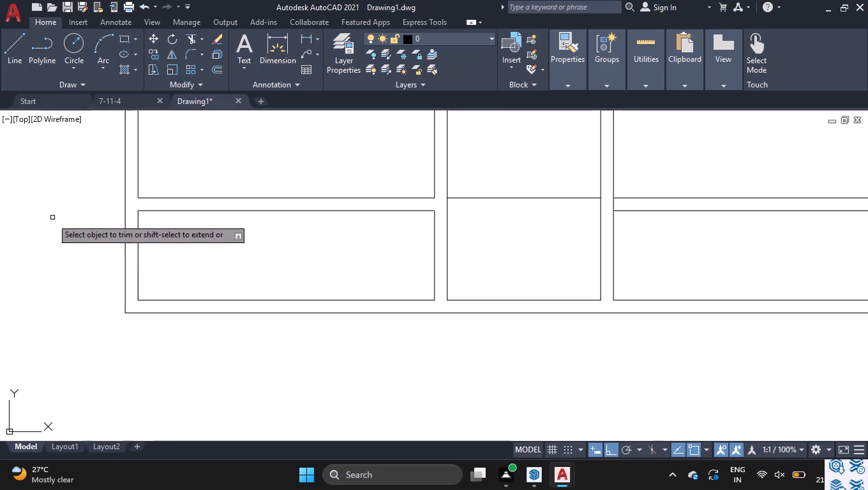
{"action": "scroll", "coordinate": [330, 276], "scroll_direction": "down", "scroll_amount": 2}
{"action": "scroll", "coordinate": [500, 262], "scroll_direction": "up", "scroll_amount": 2}
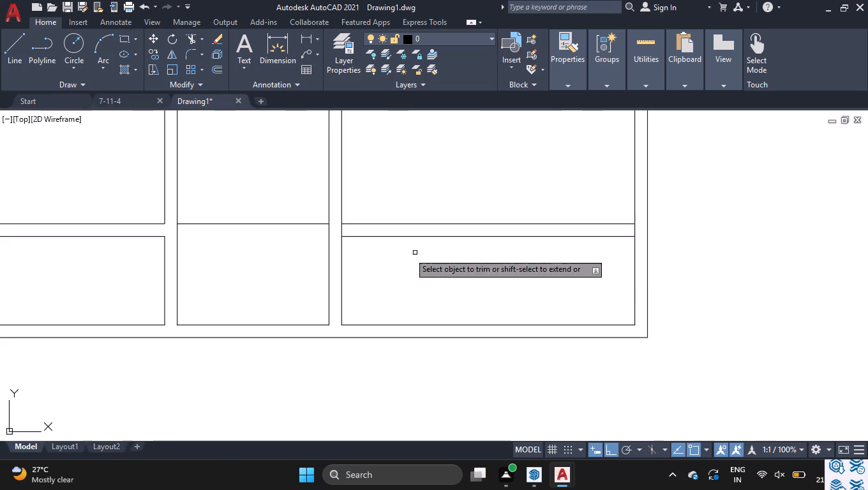
{"action": "left_click", "coordinate": [334, 230]}
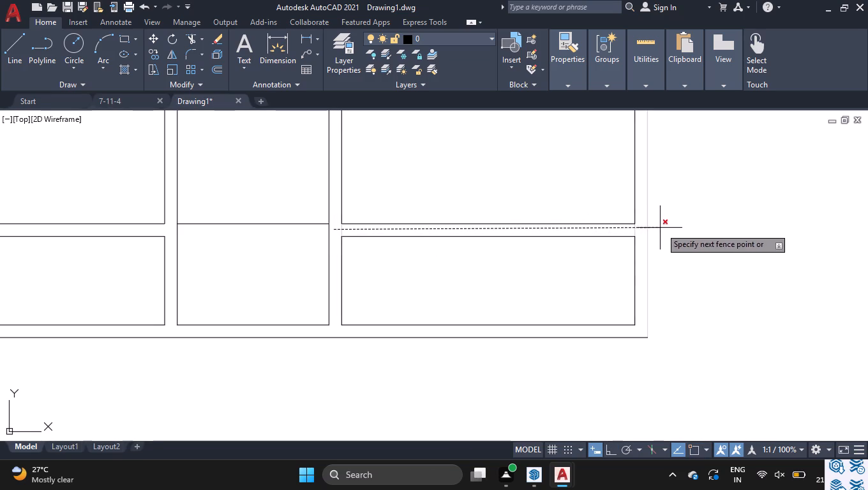
{"action": "left_click", "coordinate": [643, 228]}
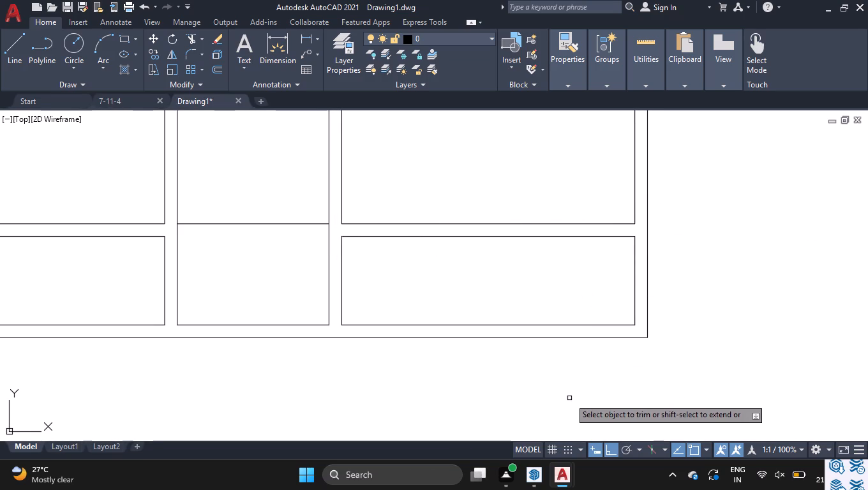
Trim the crossing lines inside the horizontal wall above the hall, including both outer wall ends and the short right partition's junction.
{"action": "scroll", "coordinate": [569, 398], "scroll_direction": "down", "scroll_amount": 1}
{"action": "scroll", "coordinate": [507, 383], "scroll_direction": "down", "scroll_amount": 2}
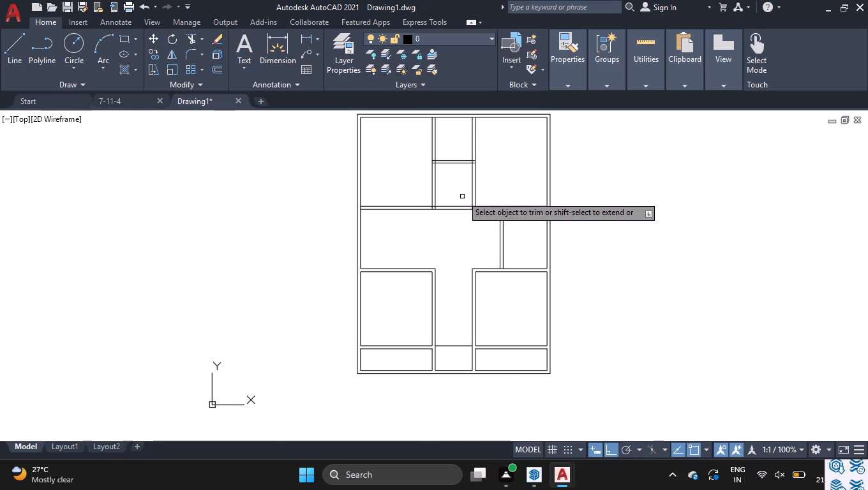
{"action": "scroll", "coordinate": [462, 195], "scroll_direction": "up", "scroll_amount": 3}
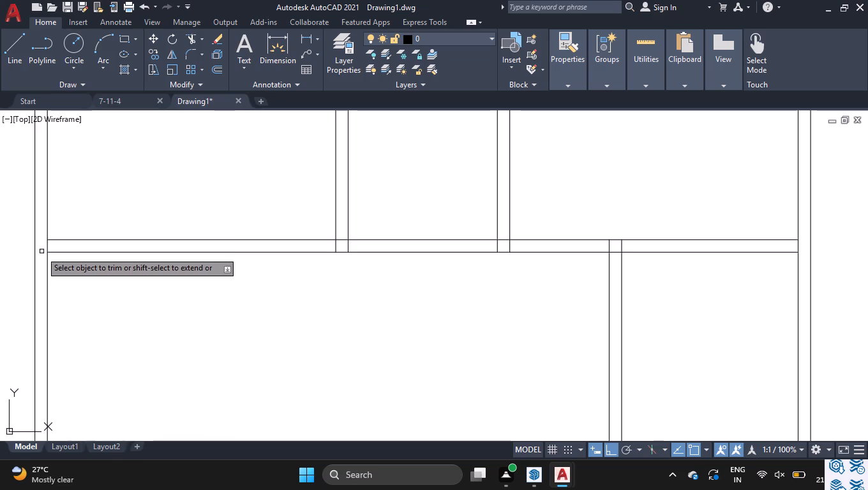
{"action": "left_click", "coordinate": [43, 246]}
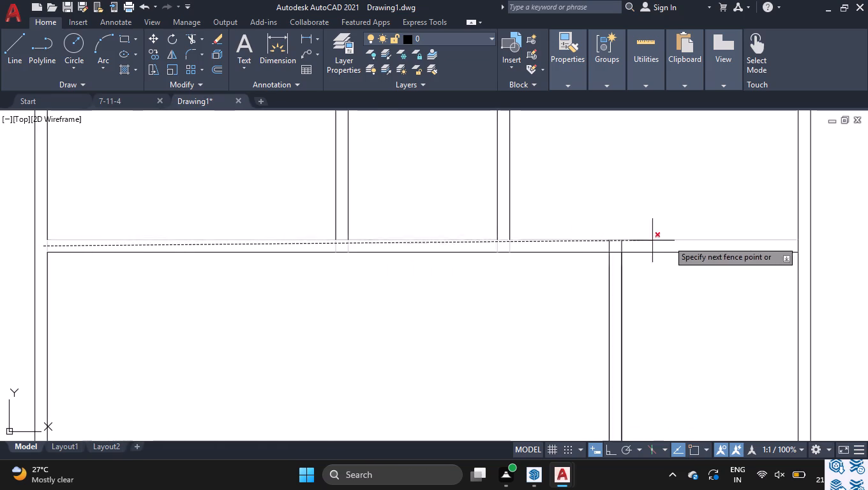
{"action": "left_click", "coordinate": [803, 247]}
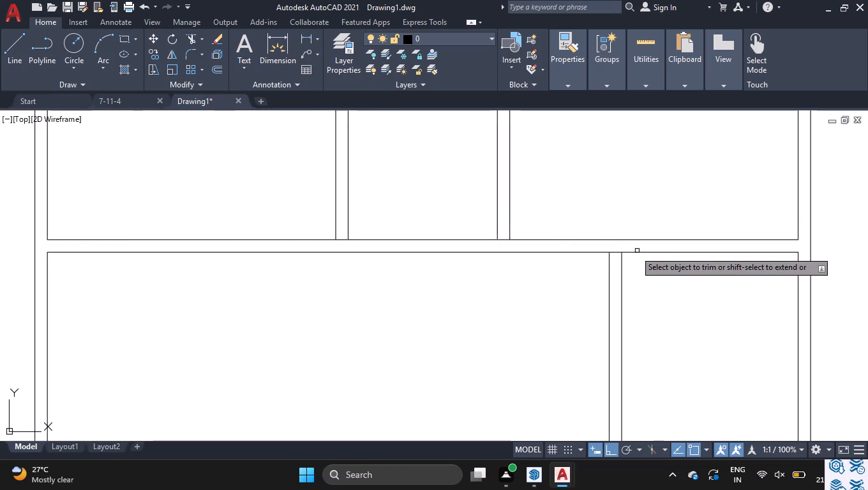
{"action": "left_click", "coordinate": [617, 251]}
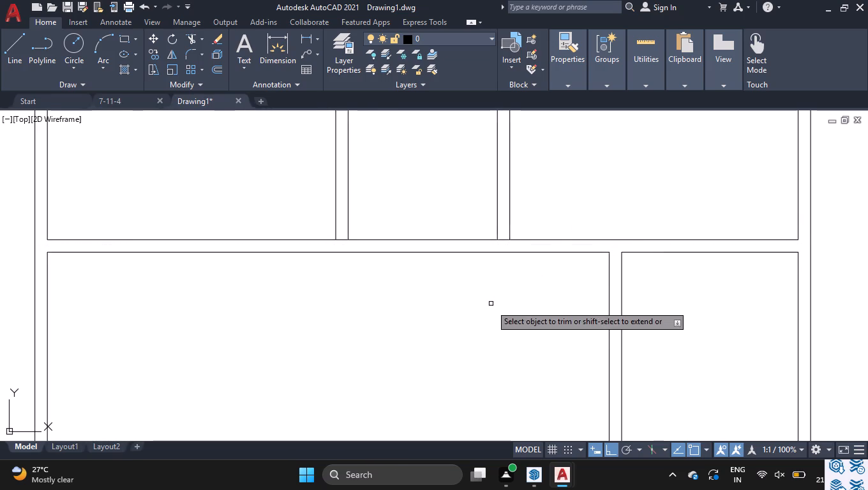
Trim the crossing lines inside both upper vertical partitions, from the top outer wall down to the horizontal wall above the hall.
{"action": "scroll", "coordinate": [498, 320], "scroll_direction": "down", "scroll_amount": 2}
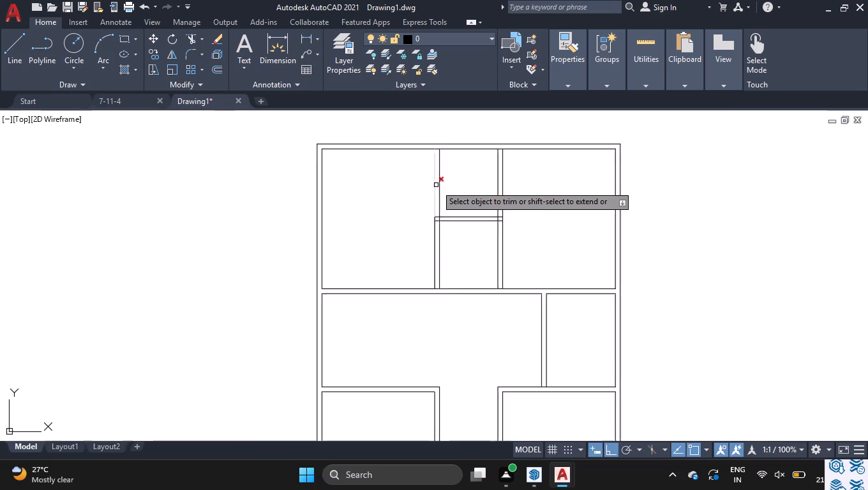
{"action": "scroll", "coordinate": [436, 185], "scroll_direction": "up", "scroll_amount": 1}
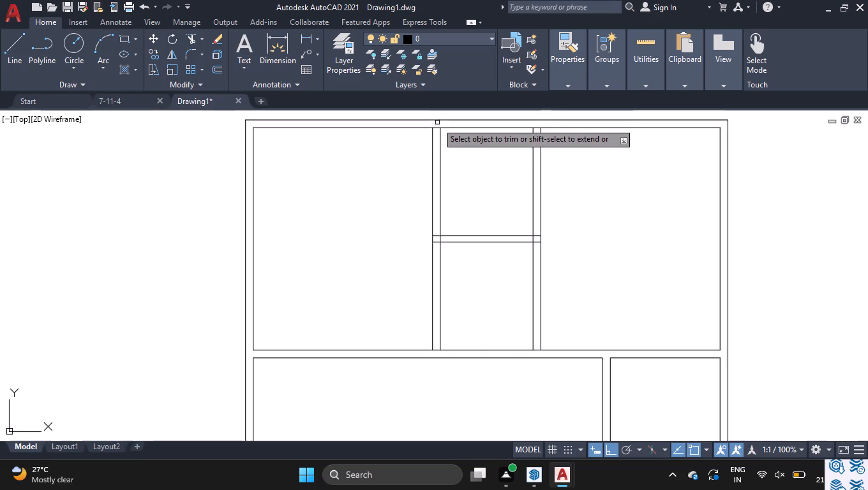
{"action": "left_click", "coordinate": [437, 124]}
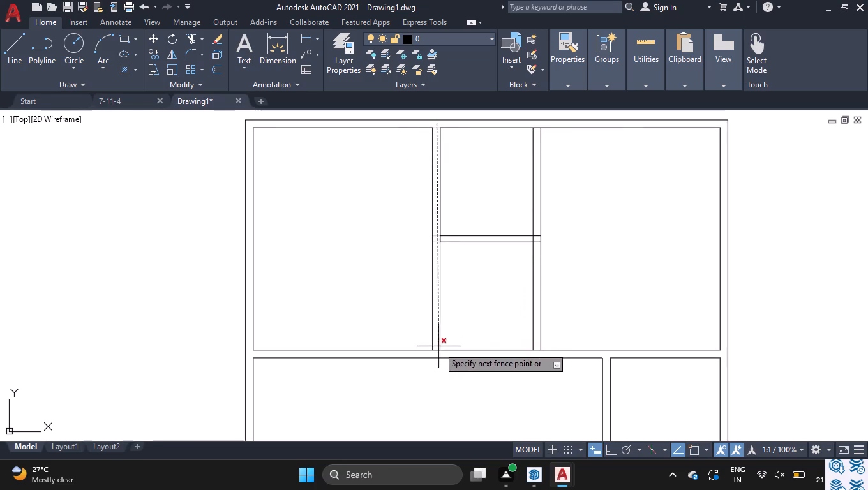
{"action": "left_click", "coordinate": [437, 357]}
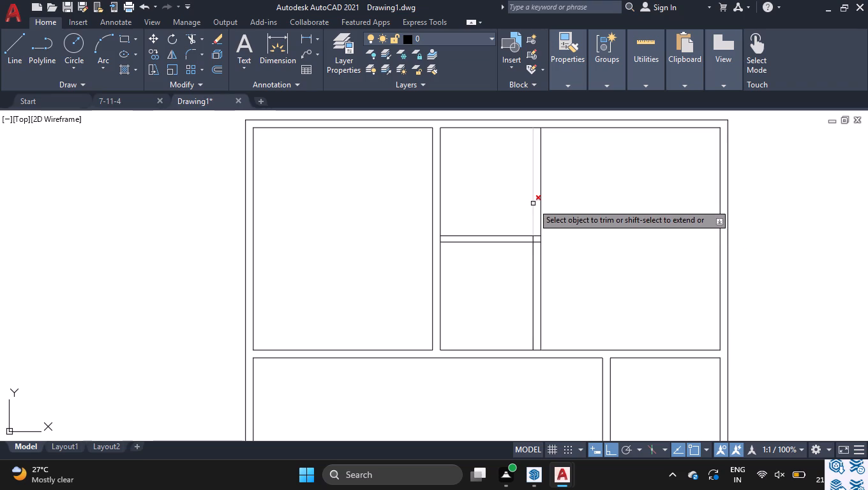
{"action": "left_click", "coordinate": [537, 126]}
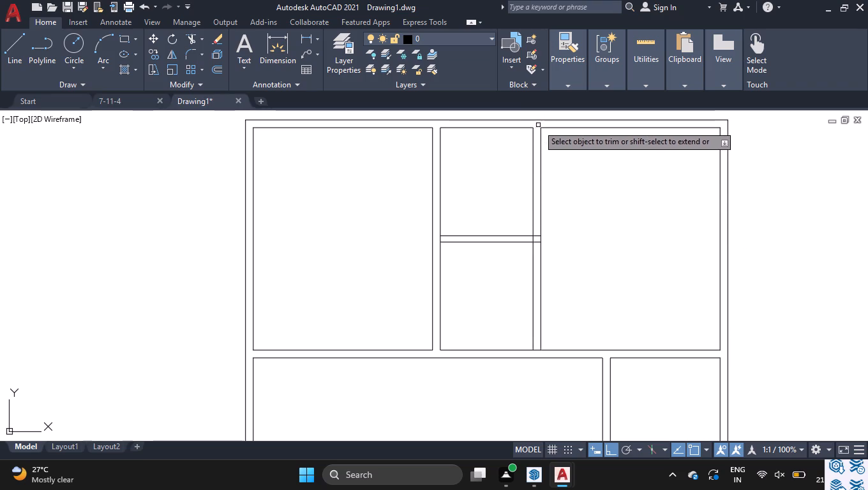
{"action": "left_click", "coordinate": [538, 125]}
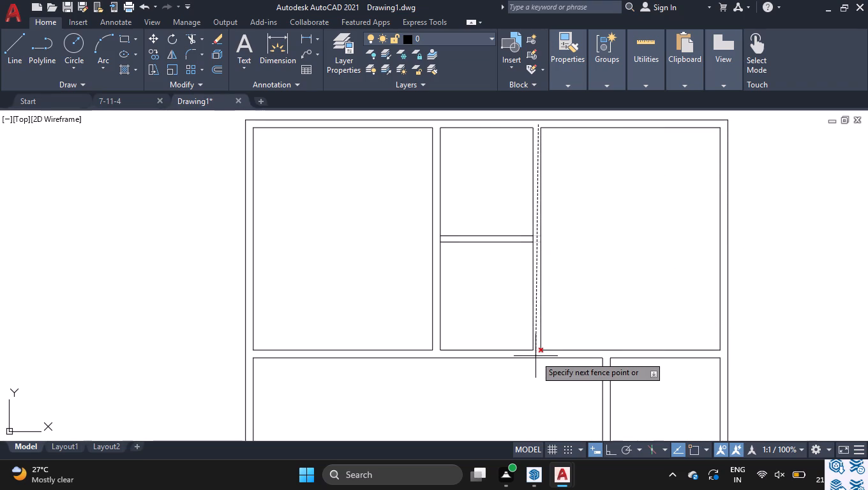
{"action": "left_click", "coordinate": [538, 355]}
Trim the line ends crossing the short horizontal wall between the two upper vertical partitions and finish trimming.
{"action": "scroll", "coordinate": [464, 210], "scroll_direction": "up", "scroll_amount": 2}
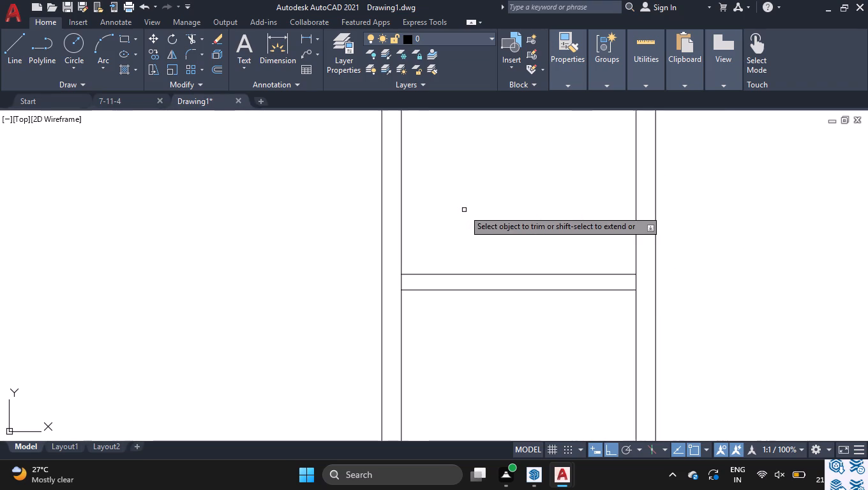
{"action": "scroll", "coordinate": [464, 210], "scroll_direction": "up", "scroll_amount": 1}
{"action": "left_click", "coordinate": [352, 331]}
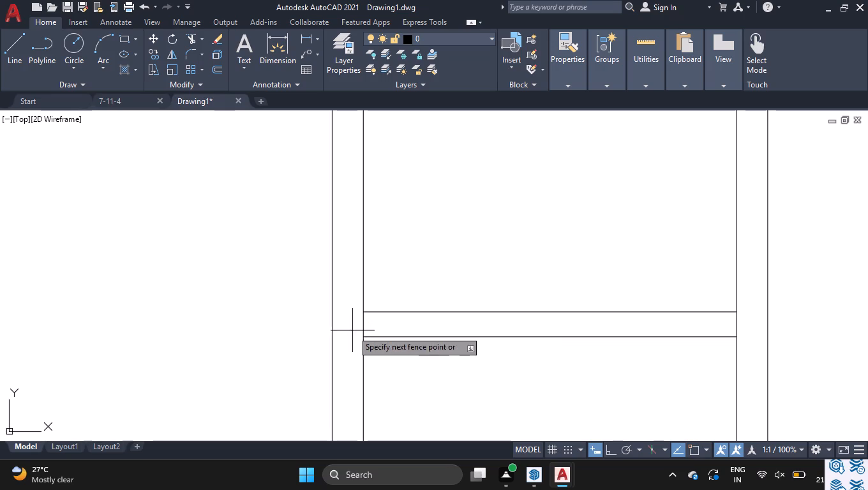
{"action": "left_click", "coordinate": [744, 323]}
{"action": "key", "text": "space"}
Draw a vertical line about 19'-3" long from the upper left room's lower right corner down to the lowest horizontal wall.
{"action": "scroll", "coordinate": [534, 222], "scroll_direction": "down", "scroll_amount": 2}
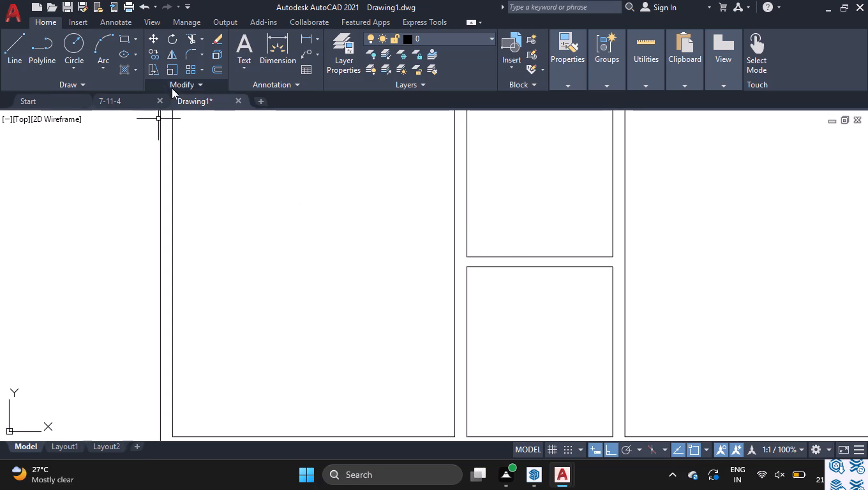
{"action": "scroll", "coordinate": [377, 228], "scroll_direction": "down", "scroll_amount": 3}
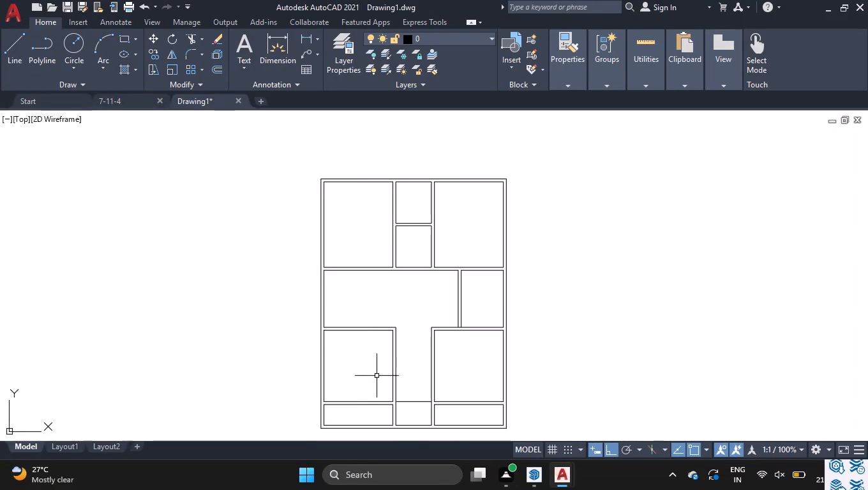
{"action": "scroll", "coordinate": [384, 391], "scroll_direction": "up", "scroll_amount": 1}
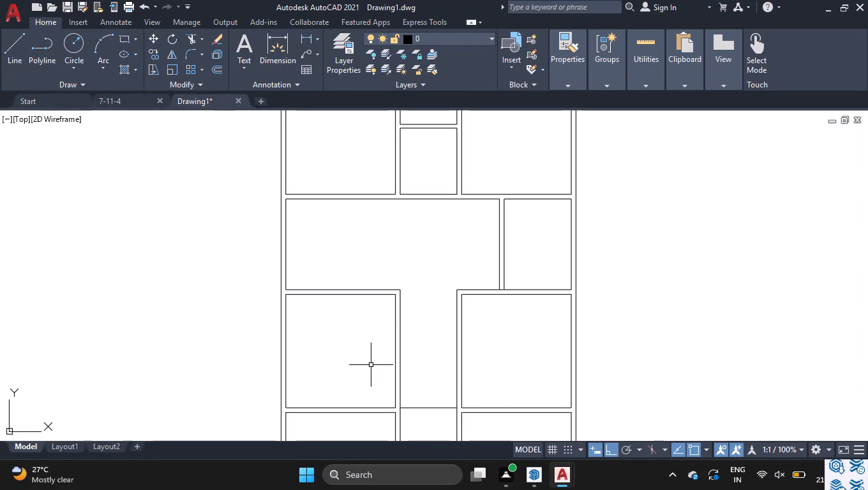
{"action": "key", "text": "l"}
{"action": "key", "text": "Return"}
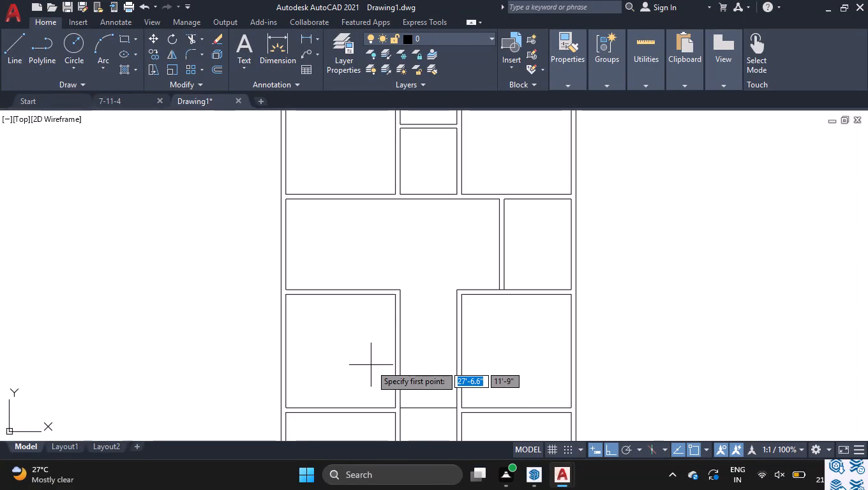
{"action": "left_click", "coordinate": [394, 193]}
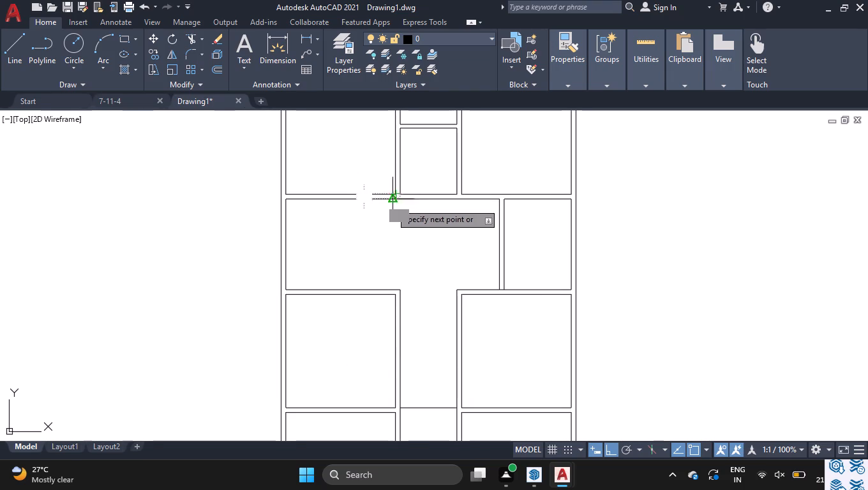
{"action": "left_click", "coordinate": [395, 415]}
{"action": "key", "text": "space"}
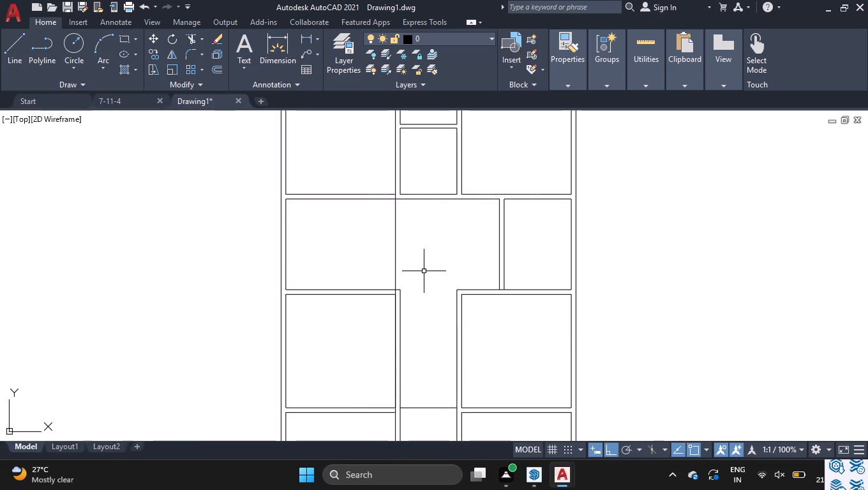
Move the new vertical line 3'2" to the left.
{"action": "left_click", "coordinate": [424, 271]}
{"action": "left_click", "coordinate": [385, 256]}
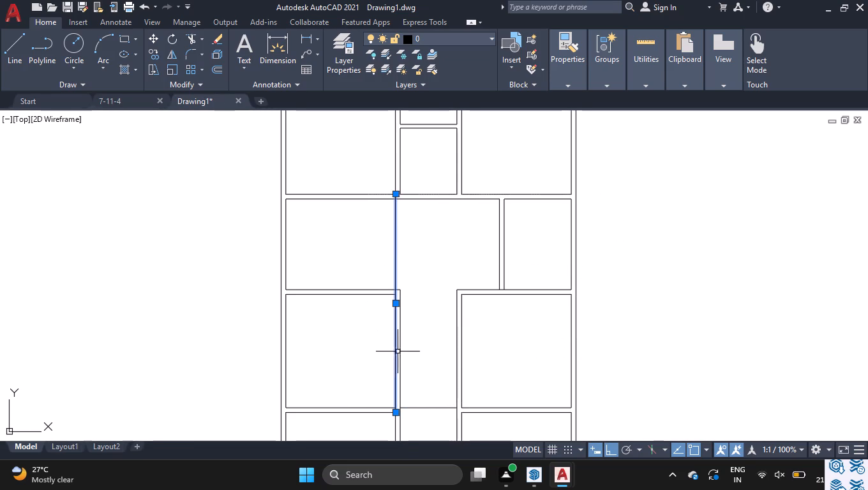
{"action": "left_click", "coordinate": [394, 304]}
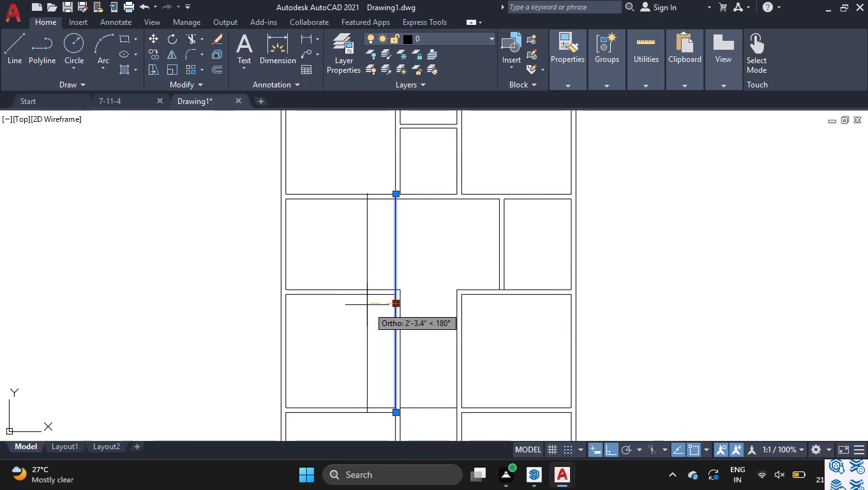
{"action": "type", "text": "3'2"}
{"action": "key", "text": "Return"}
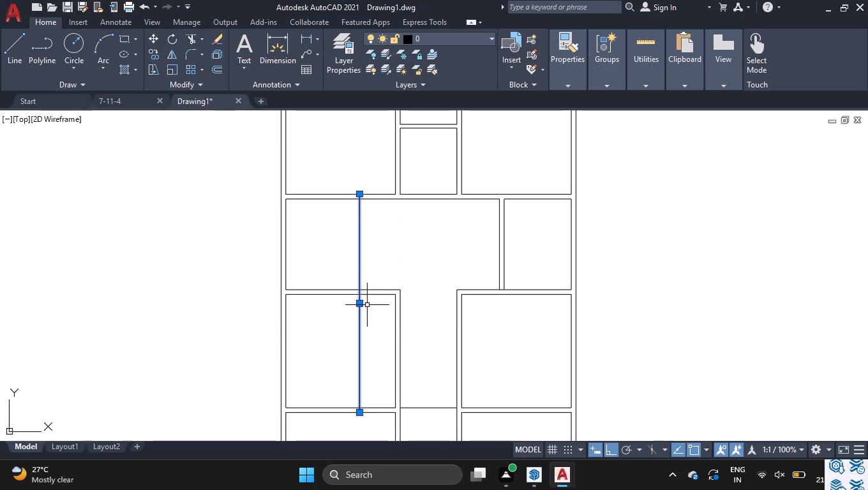
Offset the moved vertical line 1' to the right, and offset that copy another 2' to the right.
{"action": "key", "text": "o"}
{"action": "key", "text": "Return"}
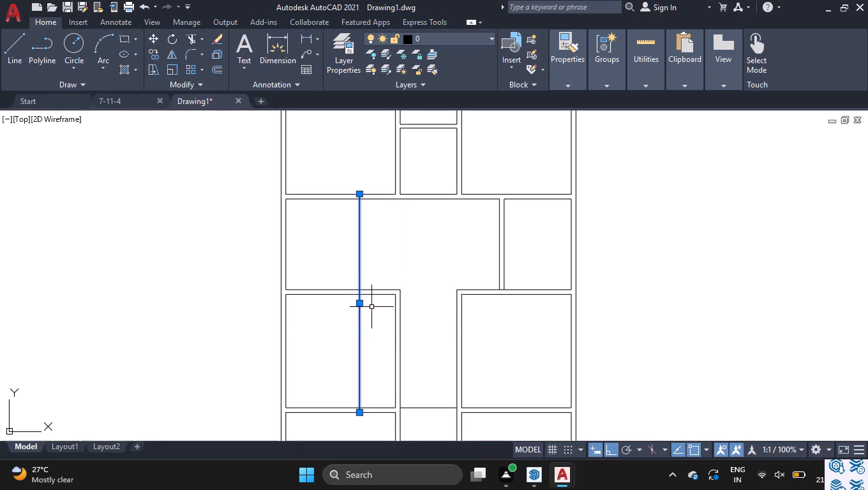
{"action": "type", "text": "1'"}
{"action": "key", "text": "Return"}
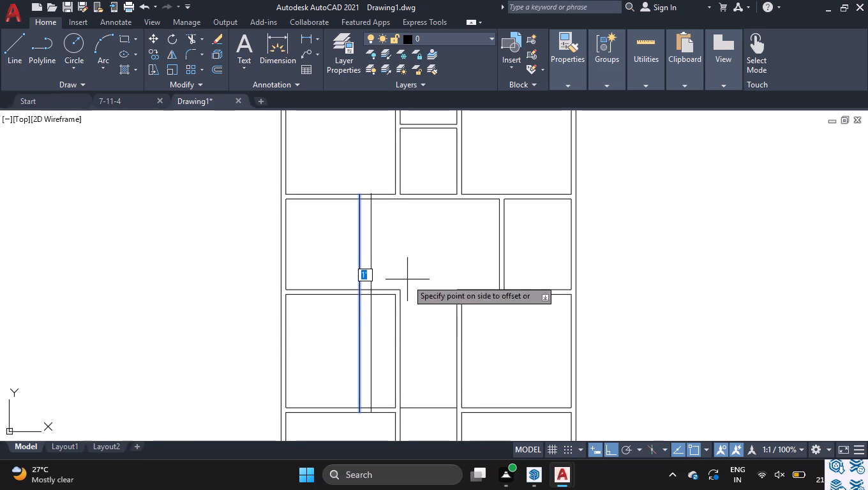
{"action": "left_click", "coordinate": [409, 256]}
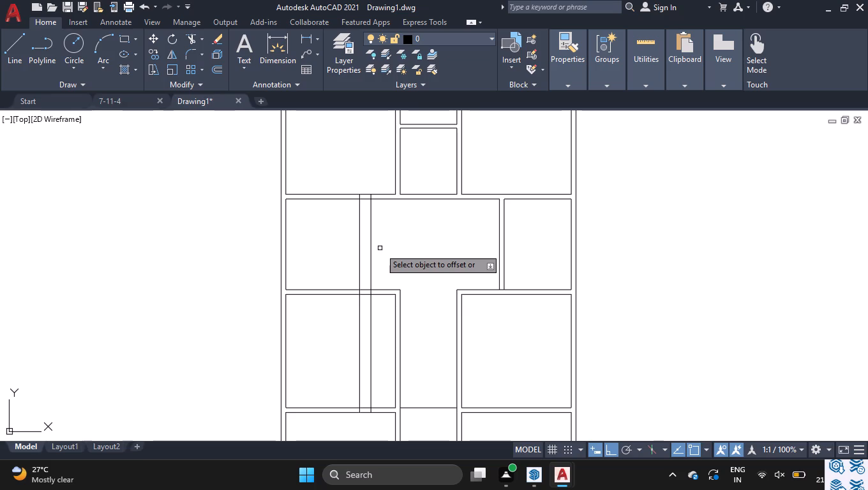
{"action": "left_click", "coordinate": [371, 243]}
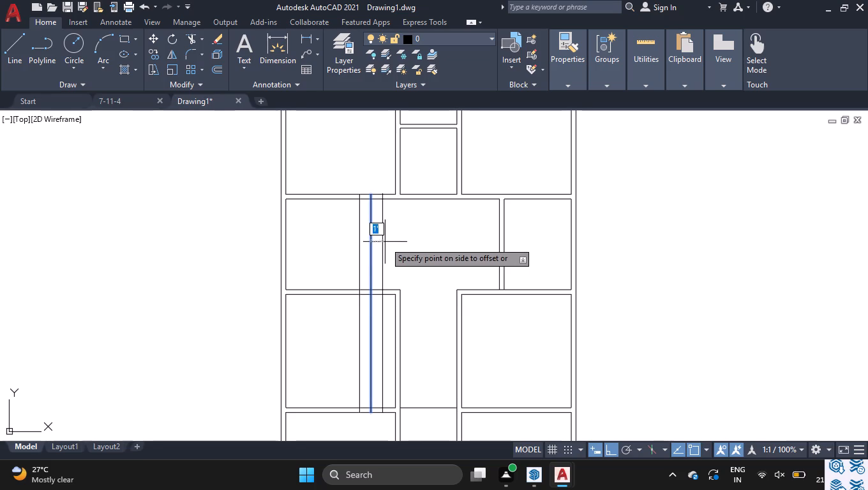
{"action": "type", "text": "2'"}
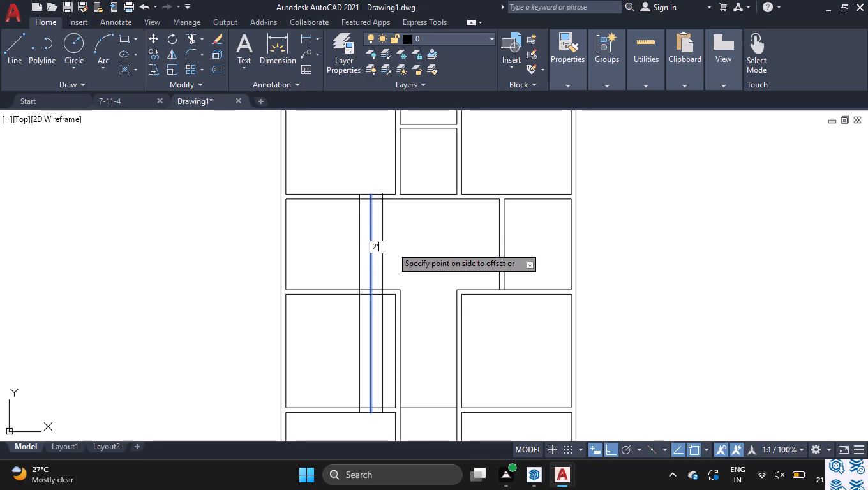
{"action": "key", "text": "Return"}
{"action": "key", "text": "space"}
Trim the three vertical guide lines across the hall and the lower left room, keeping only their pieces inside the horizontal walls.
{"action": "type", "text": "tr"}
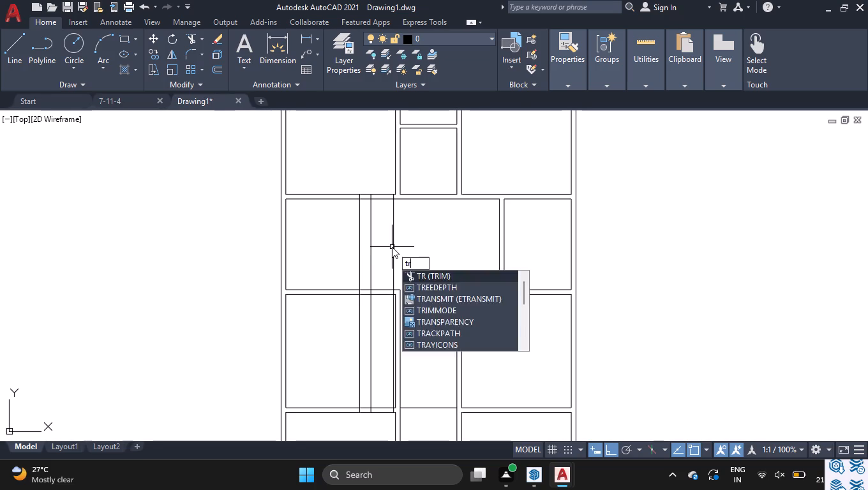
{"action": "key", "text": "Return"}
{"action": "left_click", "coordinate": [392, 247]}
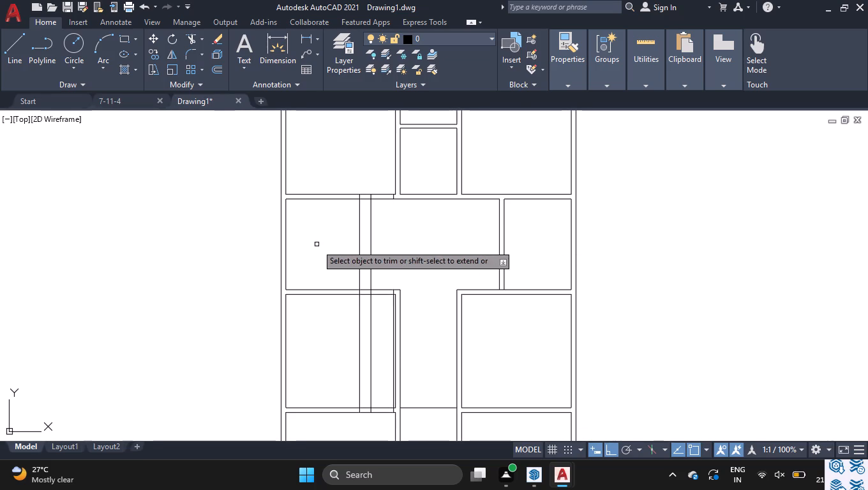
{"action": "left_click", "coordinate": [317, 243]}
{"action": "left_click", "coordinate": [440, 260]}
{"action": "left_click", "coordinate": [329, 332]}
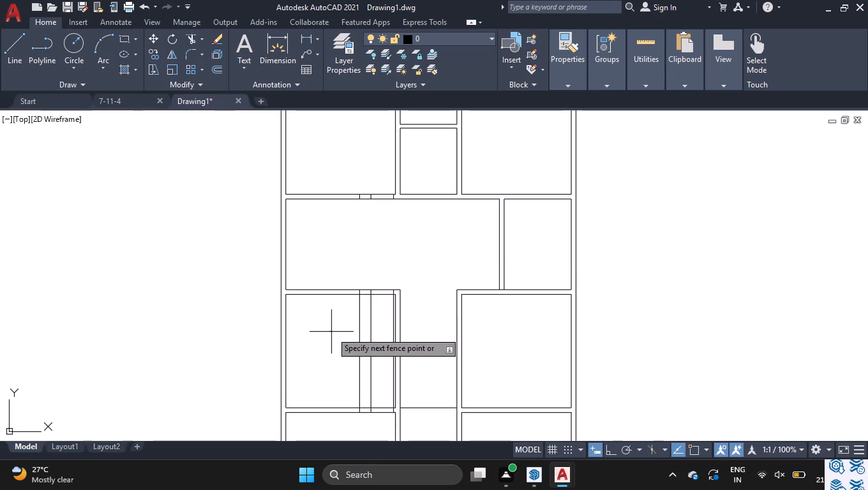
{"action": "double_click", "coordinate": [373, 334]}
{"action": "left_click", "coordinate": [392, 332]}
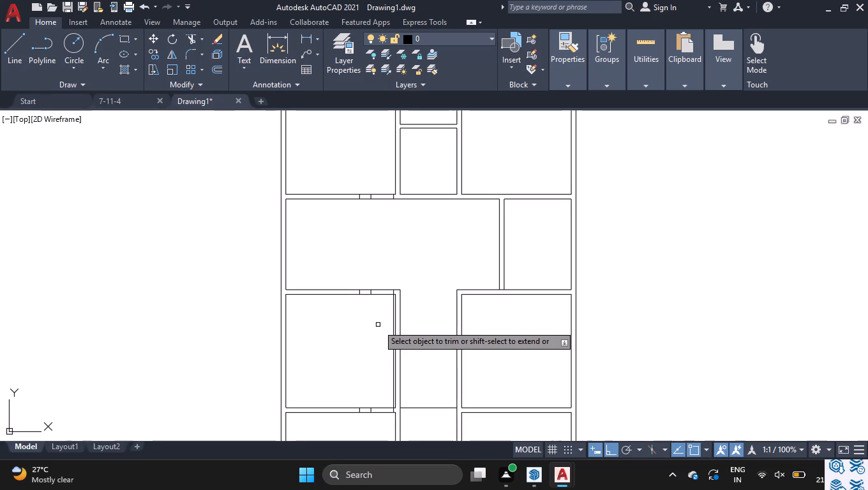
{"action": "left_click", "coordinate": [394, 341]}
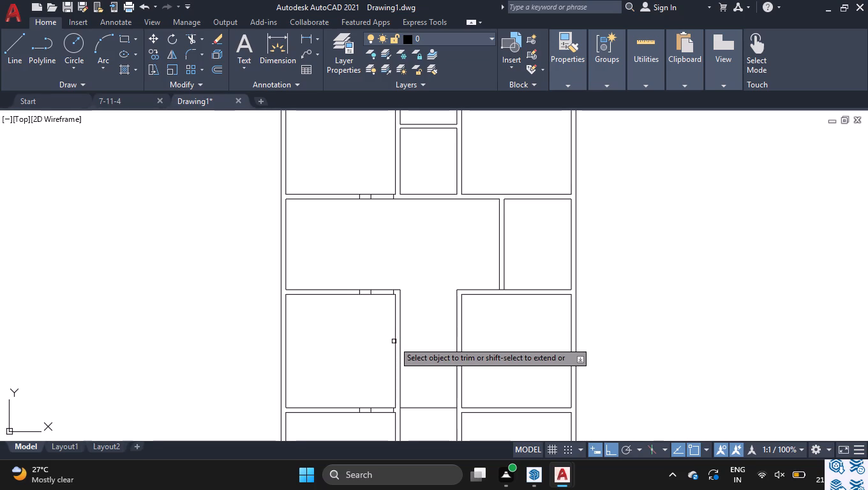
Trim door openings in the three left-side horizontal walls, spanning both guide gaps in the upper two and only the 2' gap in the lowest, clearing leftover guides.
{"action": "left_click", "coordinate": [385, 425]}
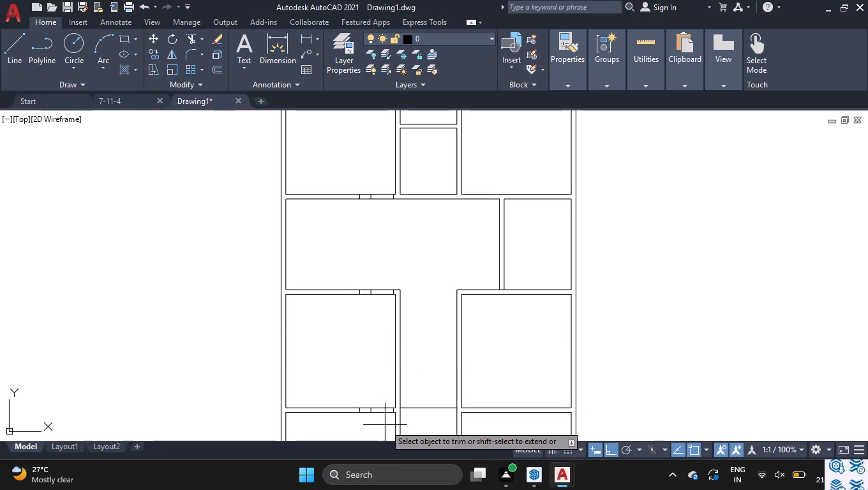
{"action": "left_click", "coordinate": [382, 170]}
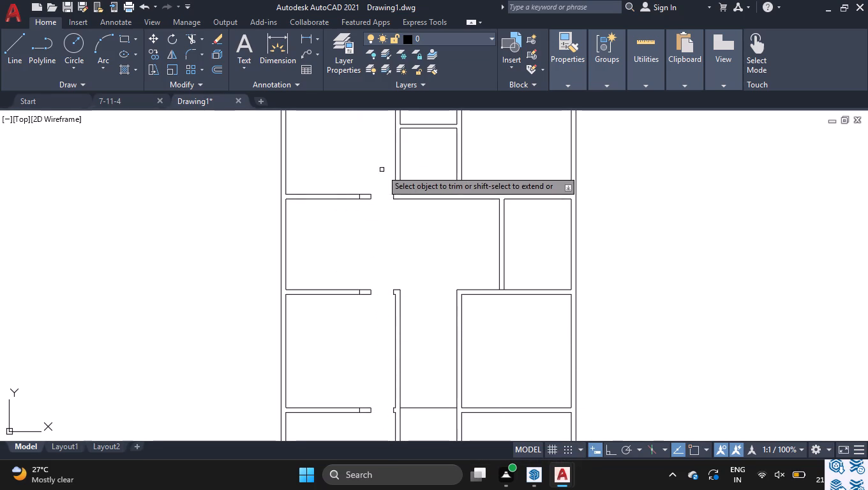
{"action": "left_click", "coordinate": [365, 184]}
{"action": "left_click", "coordinate": [364, 329]}
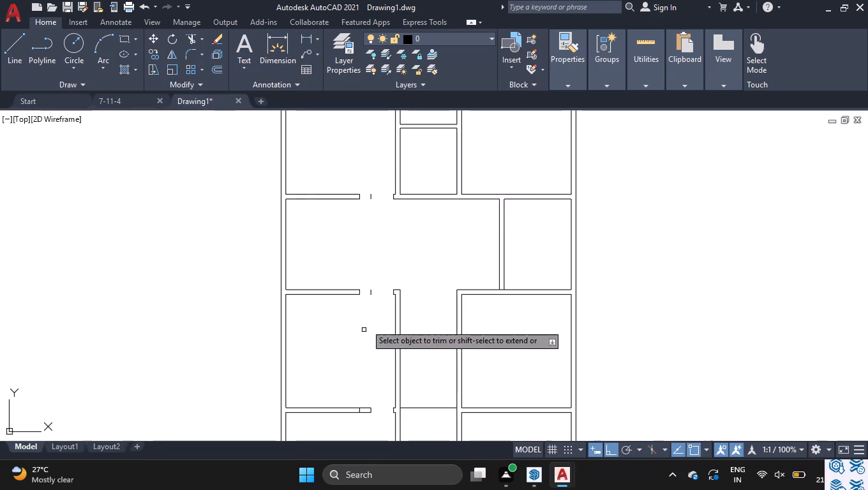
{"action": "left_click", "coordinate": [371, 292]}
{"action": "left_click", "coordinate": [369, 198]}
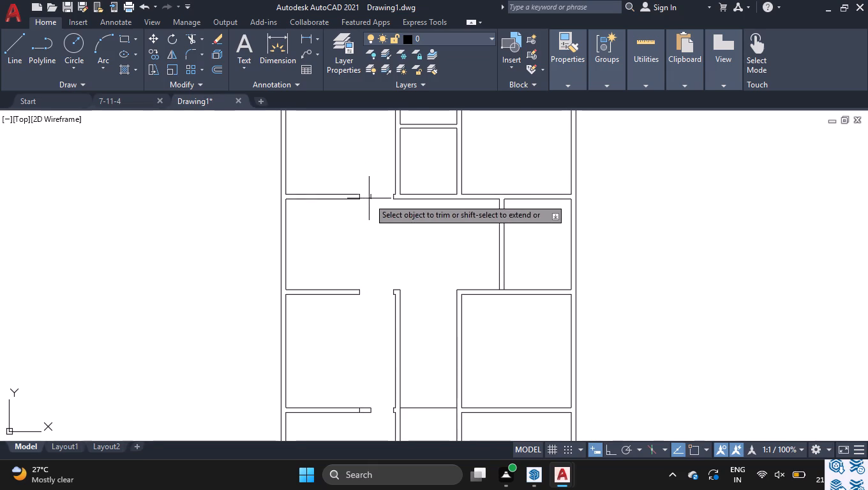
{"action": "left_click", "coordinate": [372, 196]}
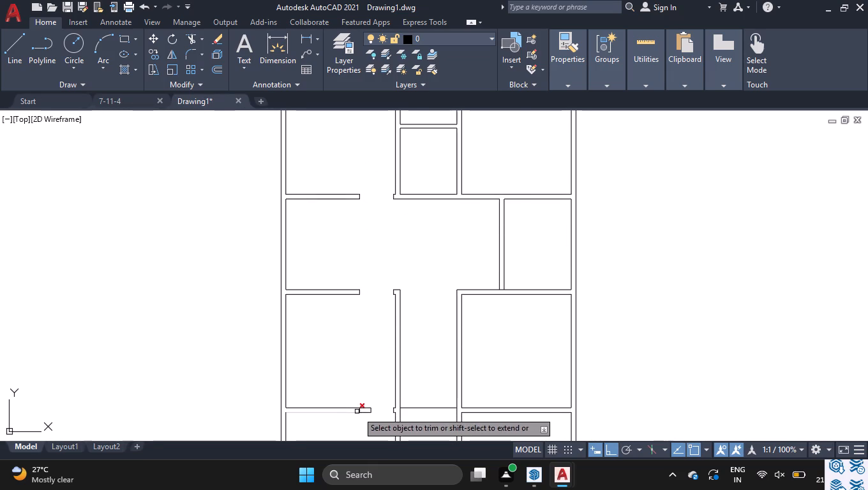
{"action": "double_click", "coordinate": [359, 412]}
{"action": "key", "text": "space"}
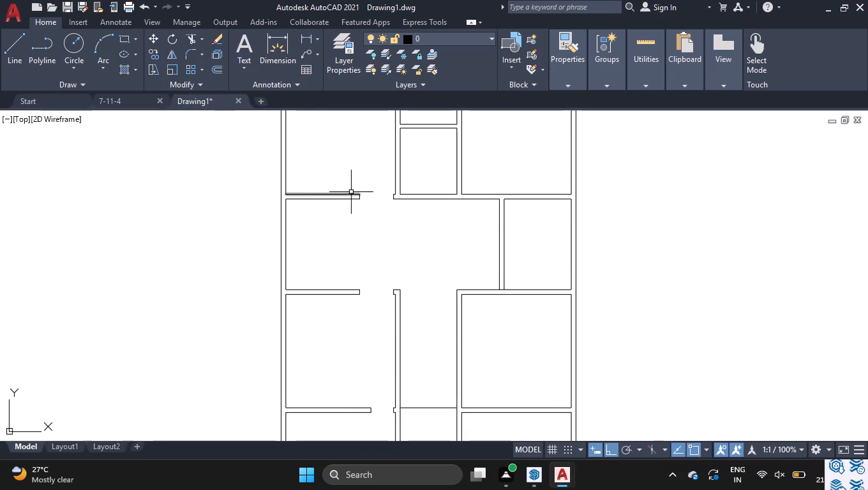
Mirror the six jamb lines of the left openings about a vertical axis through the midpoint of the central passage's horizontal line, keeping the originals.
{"action": "left_click", "coordinate": [352, 189]}
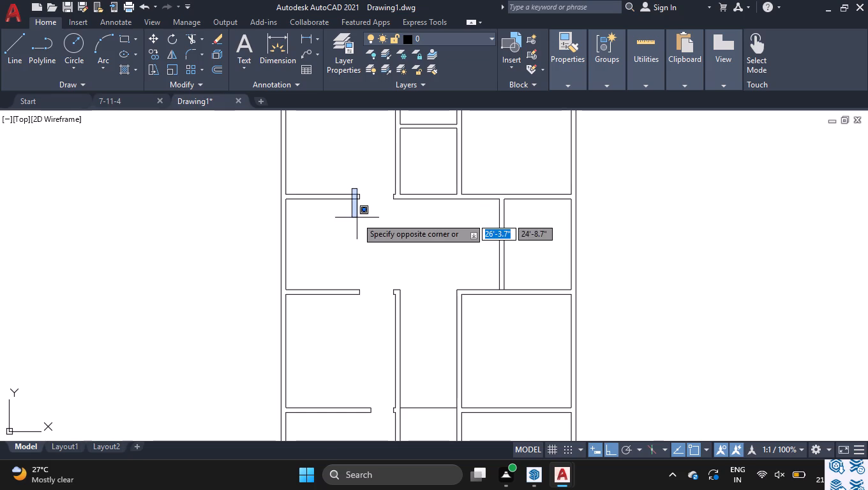
{"action": "left_click", "coordinate": [394, 419]}
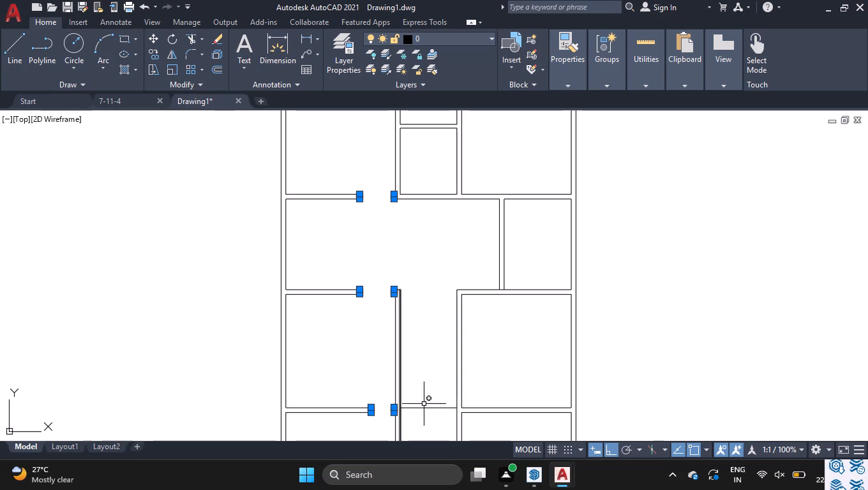
{"action": "type", "text": "mi"}
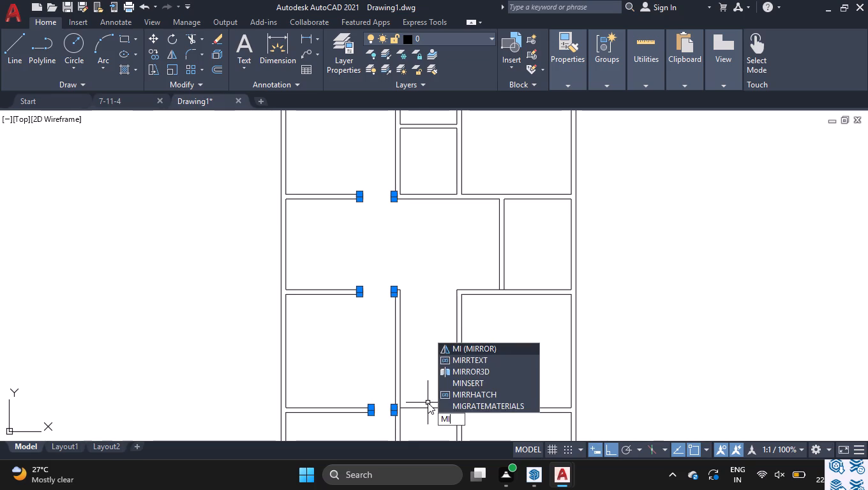
{"action": "key", "text": "Return"}
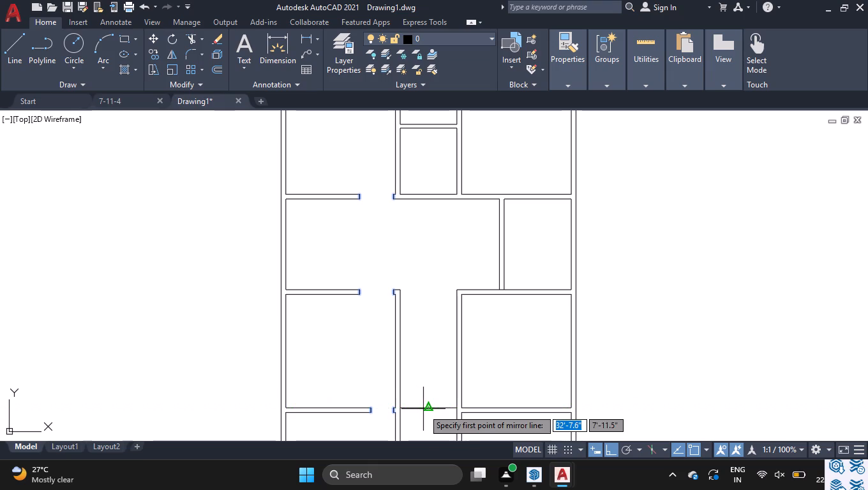
{"action": "left_click", "coordinate": [428, 408]}
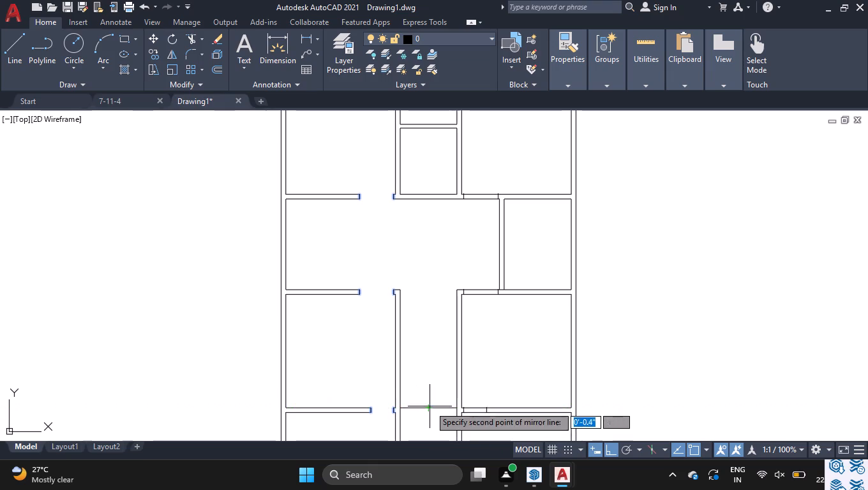
{"action": "left_click", "coordinate": [433, 322]}
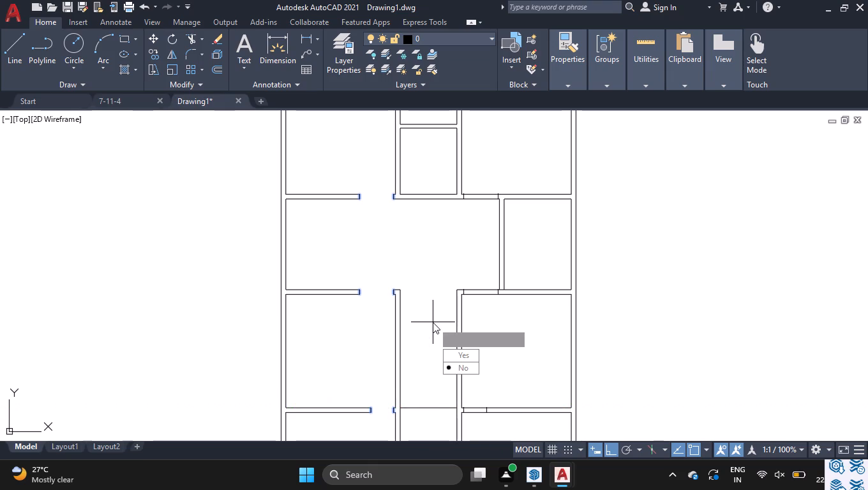
{"action": "key", "text": "Return"}
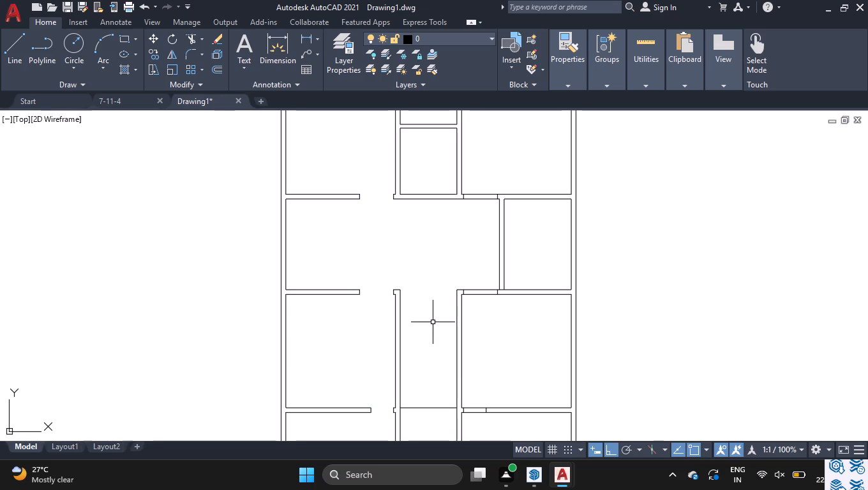
Trim the three right-side horizontal walls between the mirrored jamb lines to open matching doorways.
{"action": "type", "text": "65"}
{"action": "key", "text": "BackSpace"}
{"action": "key", "text": "BackSpace"}
{"action": "type", "text": "tr"}
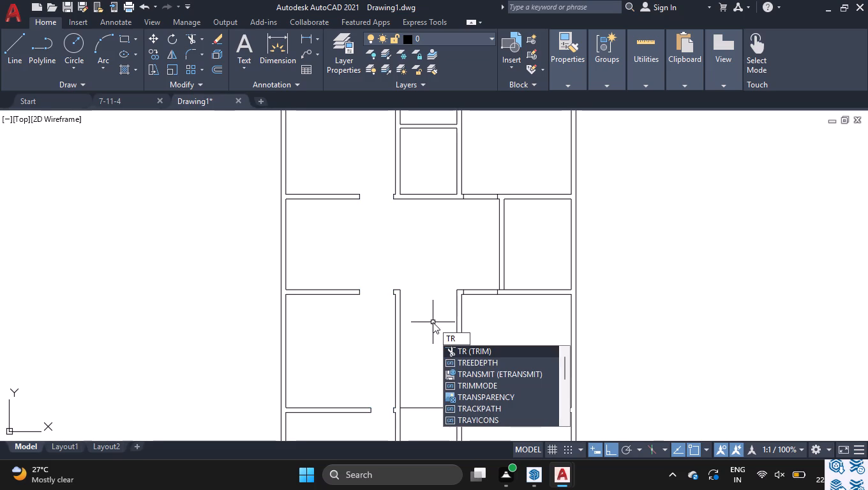
{"action": "key", "text": "Return"}
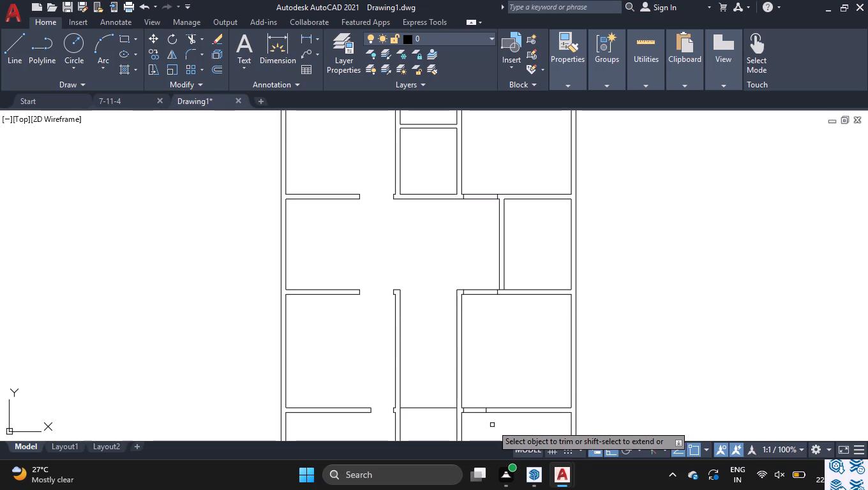
{"action": "left_click", "coordinate": [470, 419]}
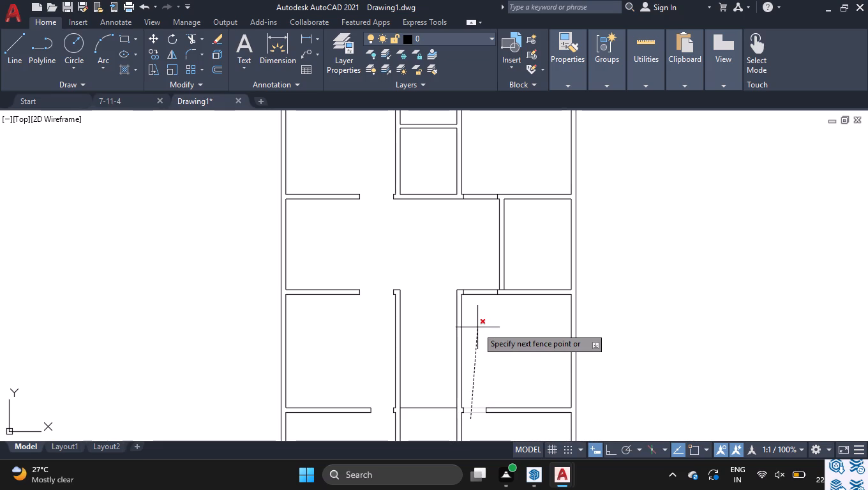
{"action": "left_click", "coordinate": [487, 176]}
{"action": "key", "text": "space"}
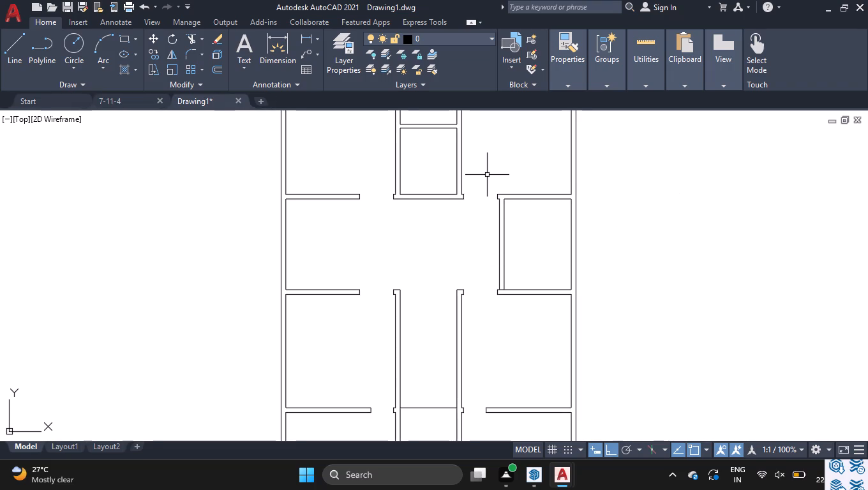
Draw a 5" horizontal jamb line across the small right room's vertical partition, slightly below its middle.
{"action": "key", "text": "l"}
{"action": "key", "text": "Return"}
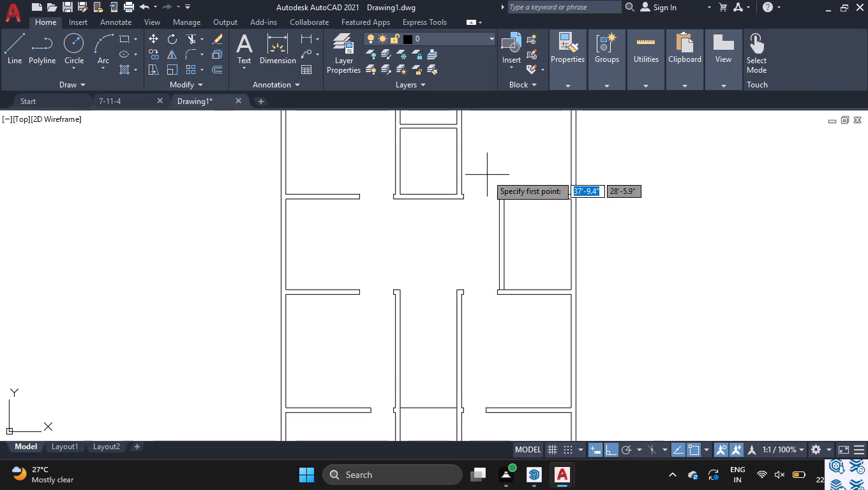
{"action": "scroll", "coordinate": [470, 212], "scroll_direction": "up", "scroll_amount": 2}
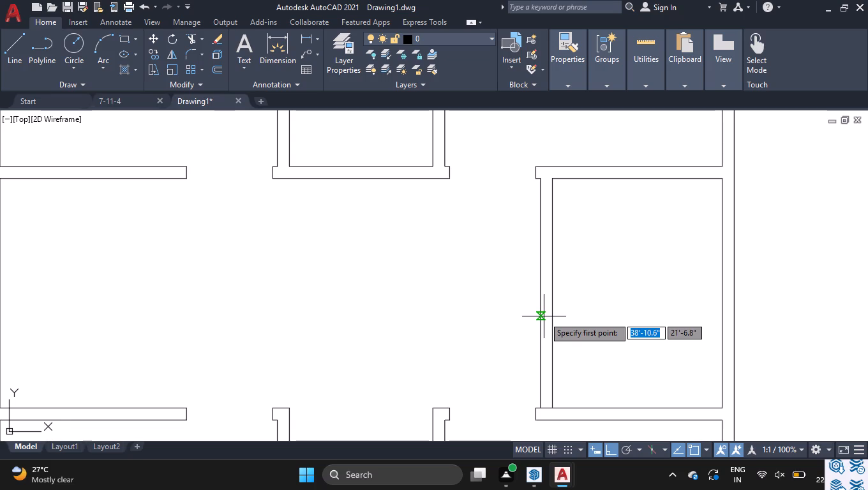
{"action": "left_click", "coordinate": [543, 312]}
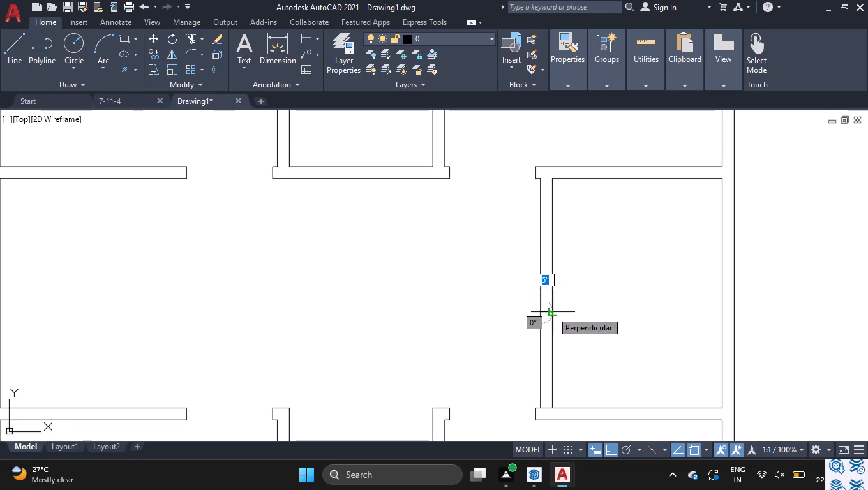
{"action": "left_click", "coordinate": [552, 311]}
{"action": "key", "text": "space"}
Trim both faces of the small right room's vertical partition below the jamb line to open its doorway.
{"action": "type", "text": "tr"}
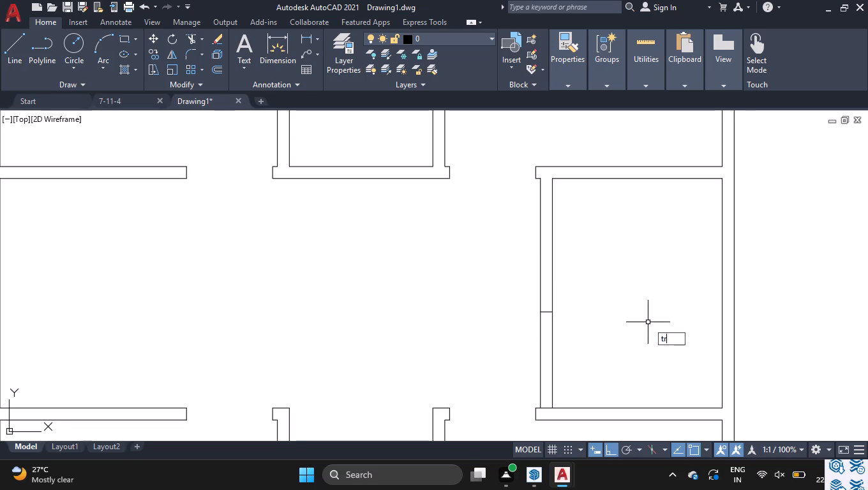
{"action": "key", "text": "space"}
{"action": "left_click", "coordinate": [632, 349]}
{"action": "left_click", "coordinate": [472, 345]}
{"action": "key", "text": "space"}
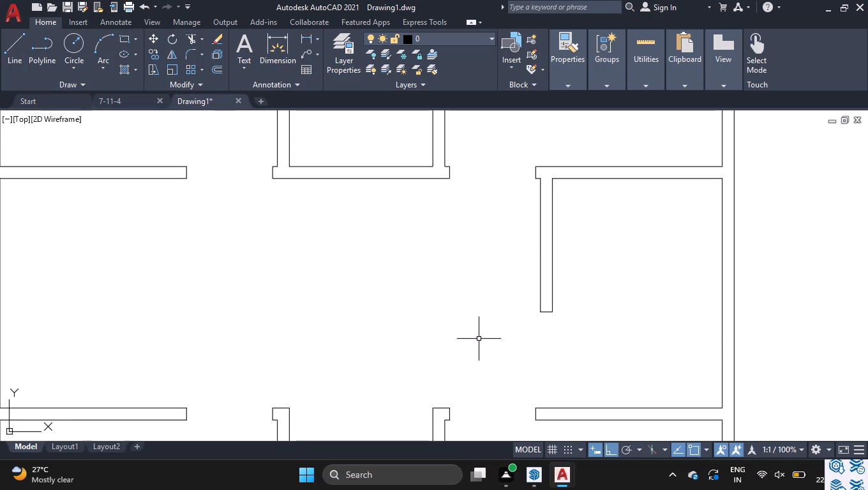
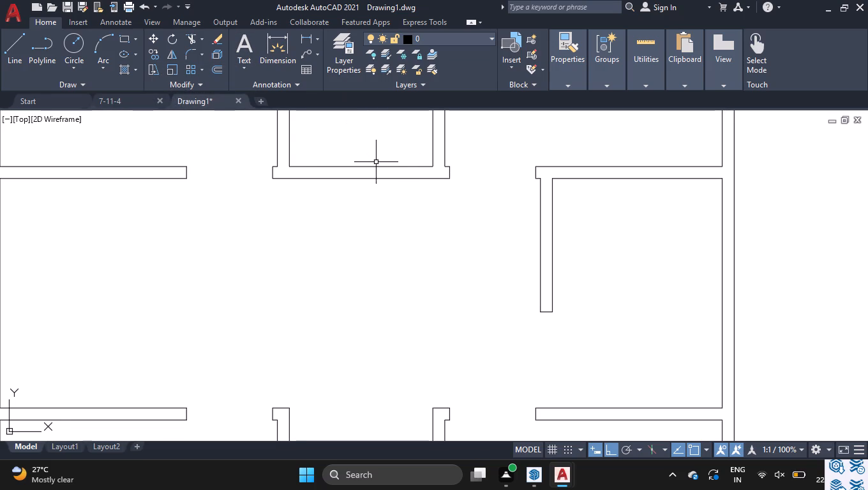
Offset the horizontal line across the lower central passage 9'2" upward to mark the far end of the staircase.
{"action": "scroll", "coordinate": [412, 283], "scroll_direction": "down", "scroll_amount": 4}
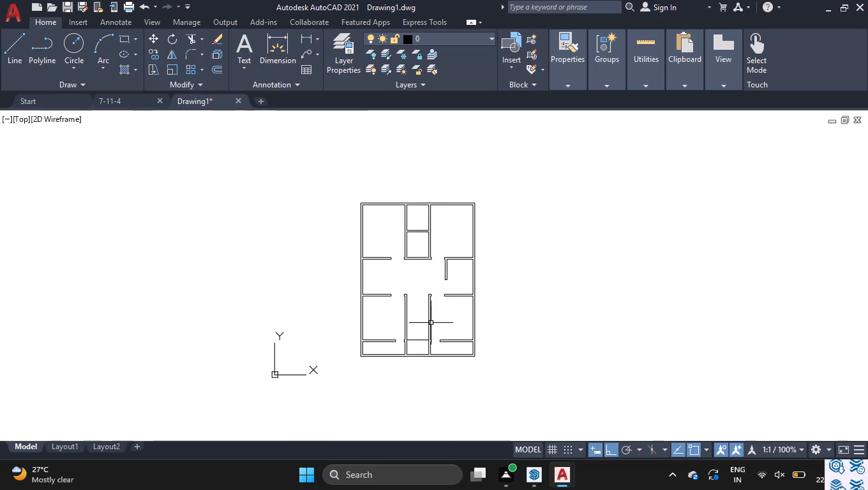
{"action": "scroll", "coordinate": [430, 328], "scroll_direction": "up", "scroll_amount": 3}
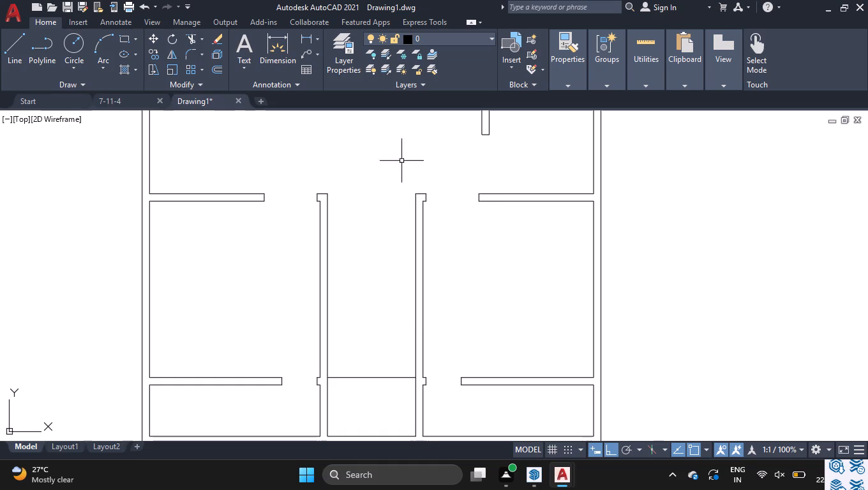
{"action": "scroll", "coordinate": [398, 326], "scroll_direction": "up", "scroll_amount": 1}
{"action": "key", "text": "o"}
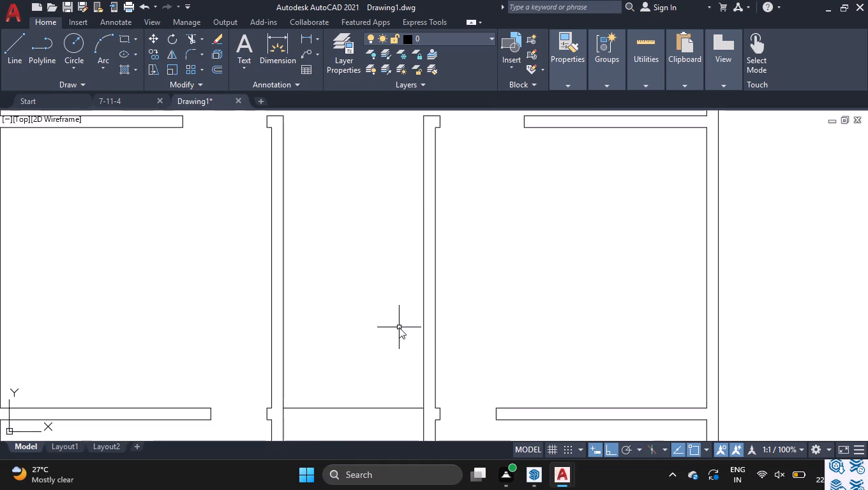
{"action": "key", "text": "Return"}
{"action": "type", "text": "9'"}
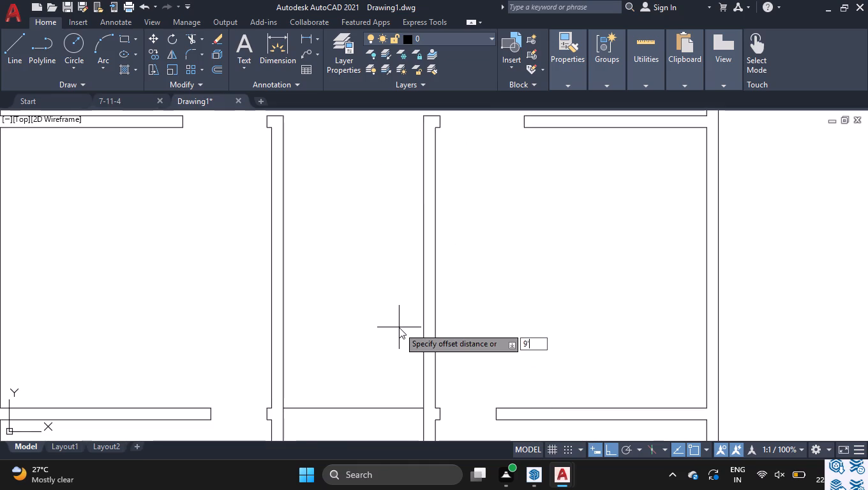
{"action": "key", "text": "2"}
{"action": "key", "text": "Return"}
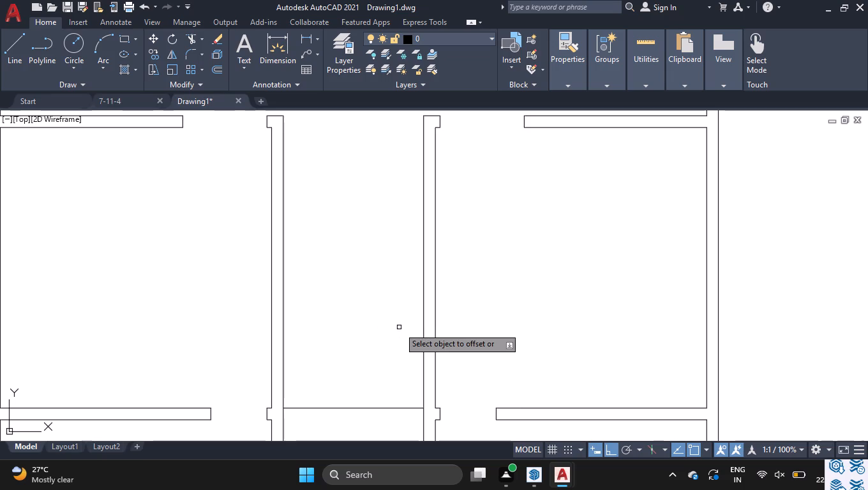
{"action": "left_click", "coordinate": [398, 408]}
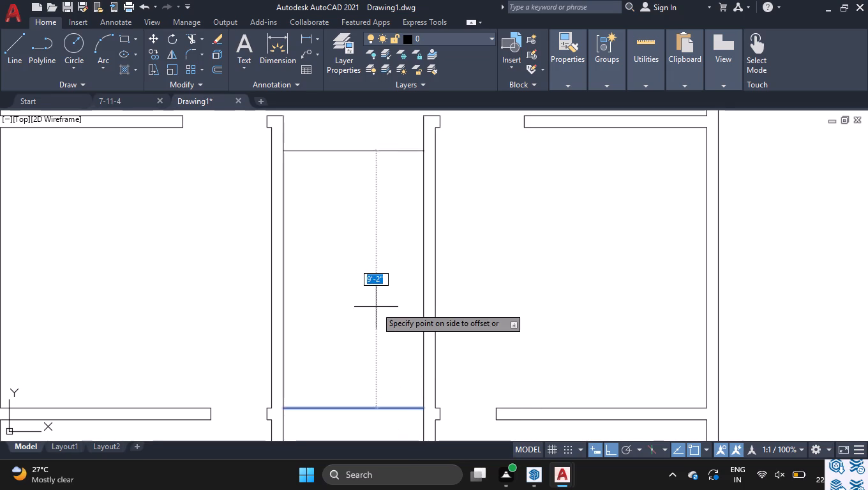
{"action": "left_click", "coordinate": [374, 279]}
{"action": "key", "text": "space"}
Copy the passage's lower horizontal line as a 12-item array fitted up to the offset line's midpoint, forming the stair treads.
{"action": "left_click", "coordinate": [372, 415]}
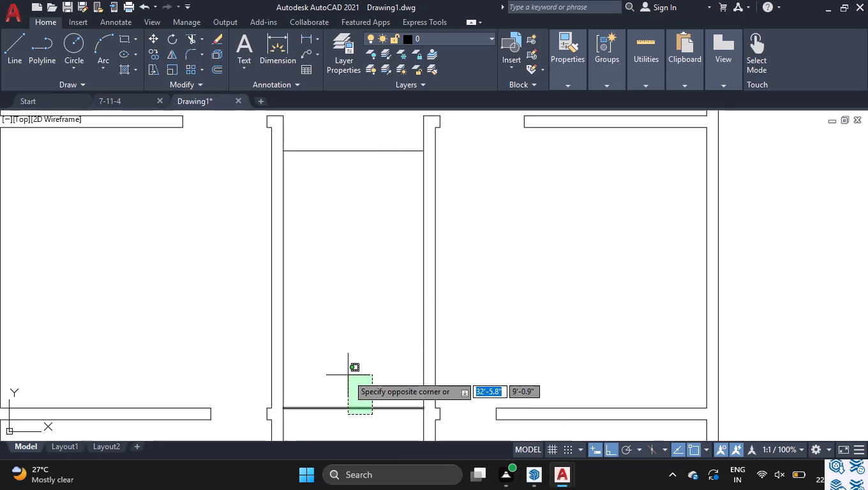
{"action": "left_click", "coordinate": [348, 375]}
{"action": "type", "text": "cop"}
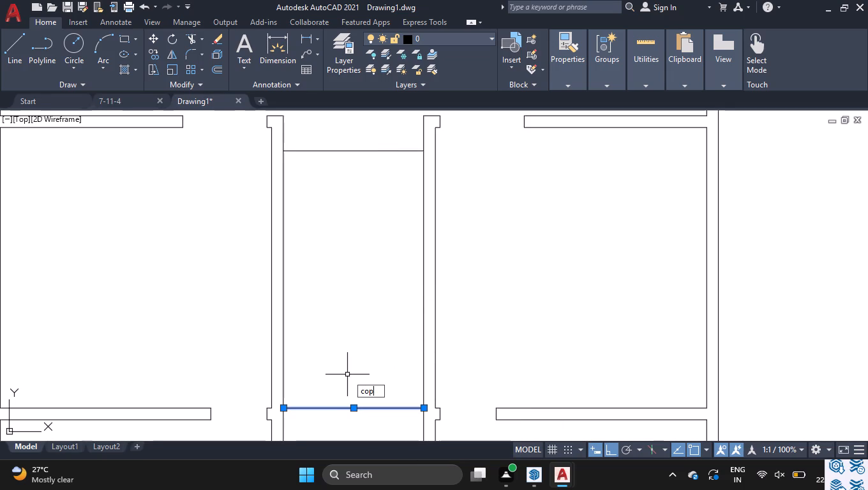
{"action": "key", "text": "Return"}
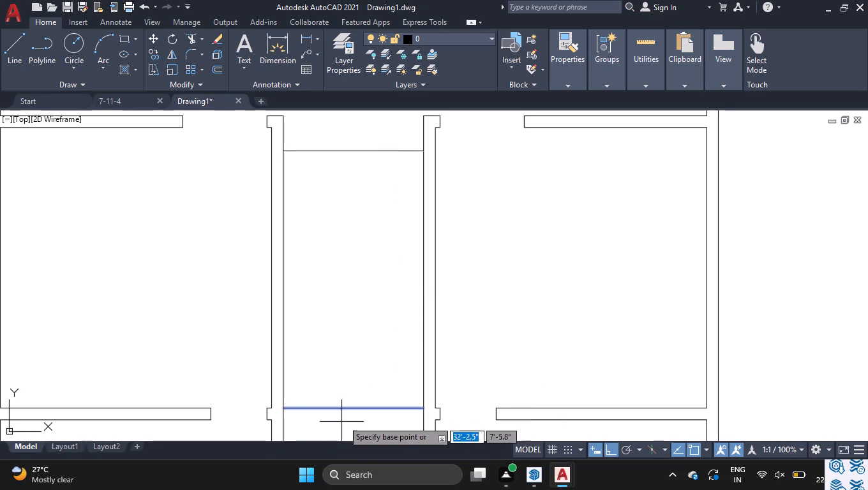
{"action": "left_click", "coordinate": [350, 410]}
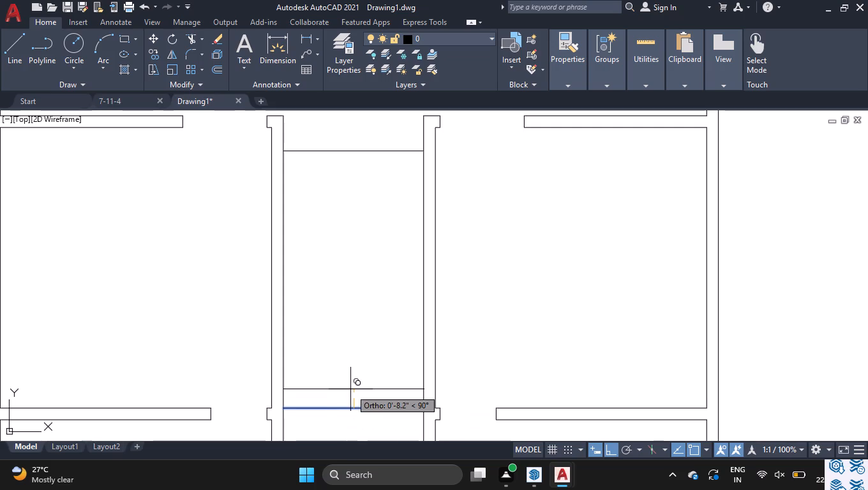
{"action": "type", "text": "ar"}
{"action": "key", "text": "Return"}
{"action": "type", "text": "12"}
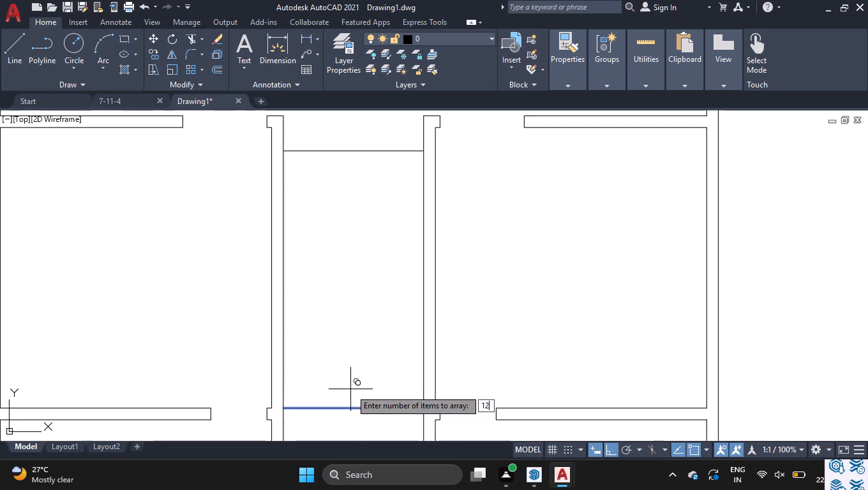
{"action": "key", "text": "Return"}
{"action": "key", "text": "f"}
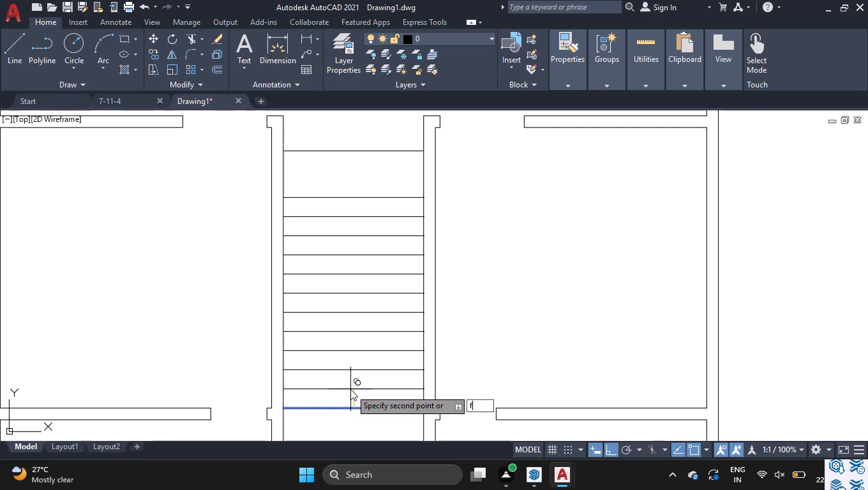
{"action": "key", "text": "Return"}
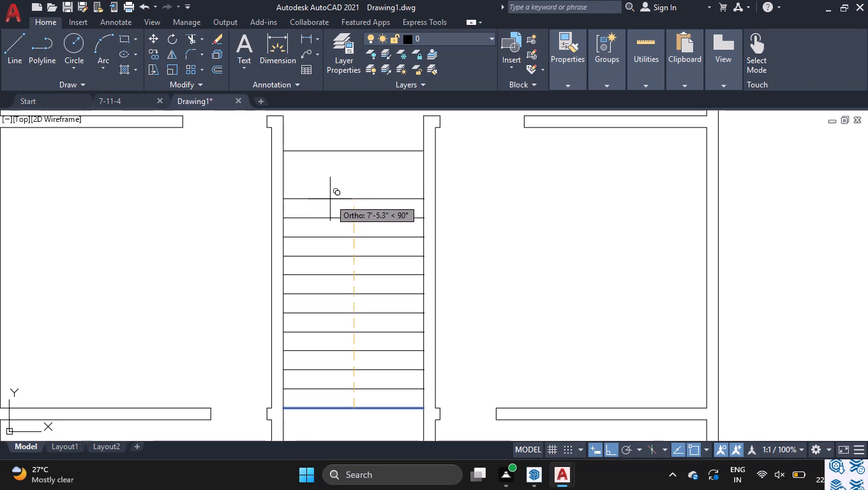
{"action": "left_click", "coordinate": [357, 152]}
{"action": "key", "text": "space"}
Delete the duplicate line overlapping the topmost stair tread.
{"action": "left_click", "coordinate": [357, 152]}
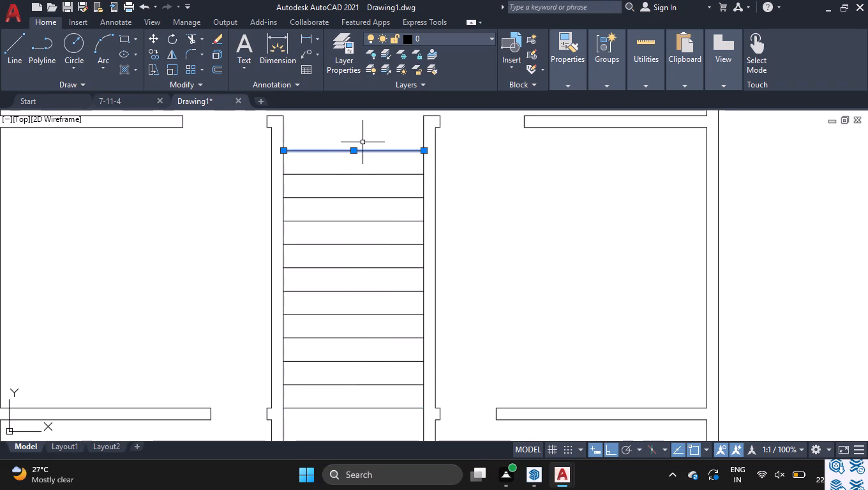
{"action": "key", "text": "Delete"}
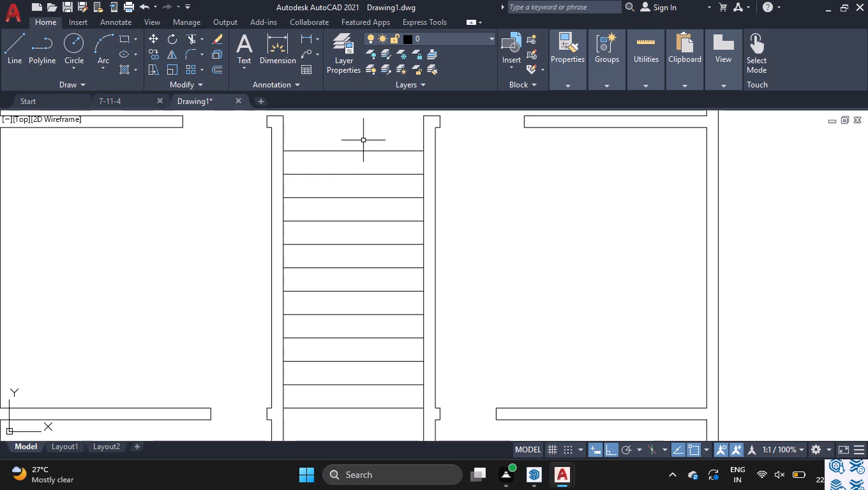
Draw a 9'2" vertical centre line through the staircase from the top tread's midpoint to the bottom tread's midpoint.
{"action": "key", "text": "l"}
{"action": "key", "text": "Return"}
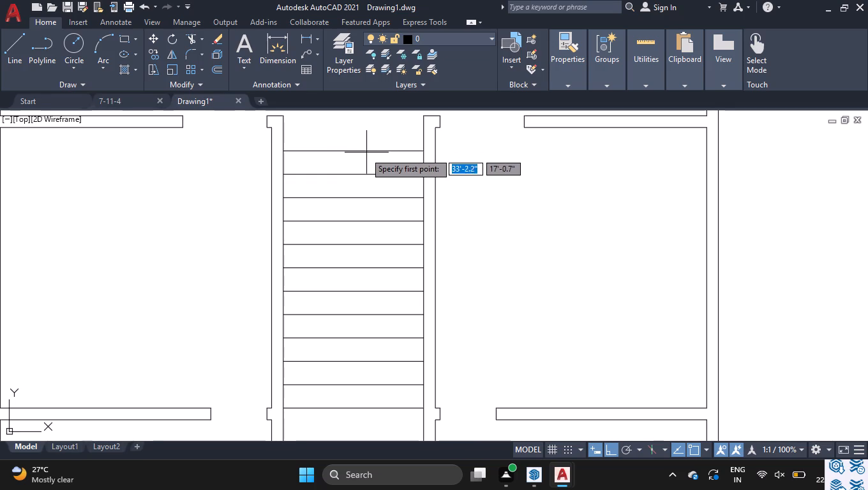
{"action": "left_click", "coordinate": [355, 151]}
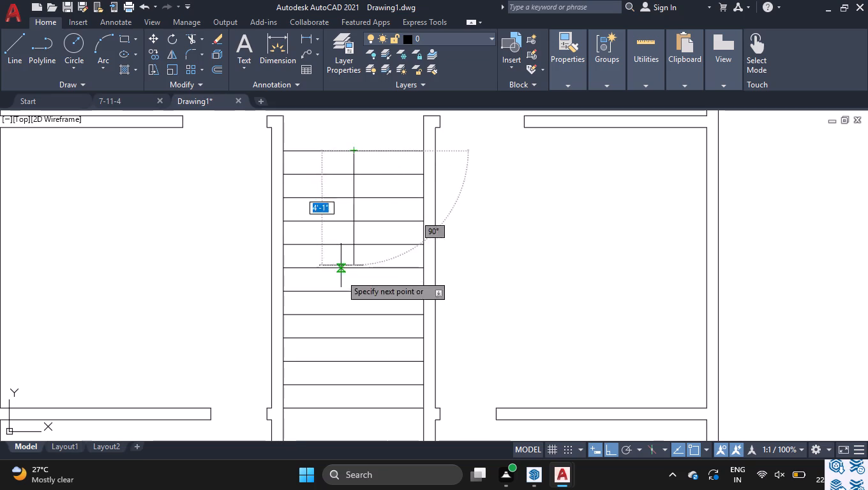
{"action": "left_click", "coordinate": [354, 410]}
{"action": "key", "text": "space"}
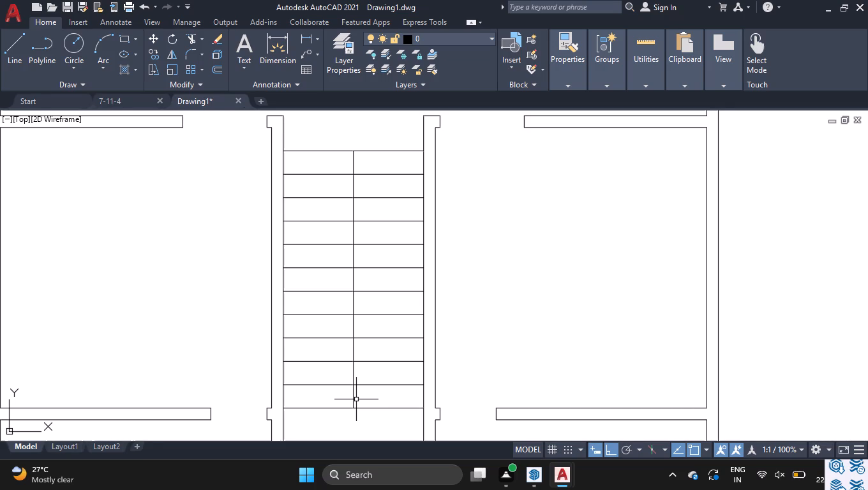
Offset the staircase's vertical centre line 1" to both sides.
{"action": "key", "text": "o"}
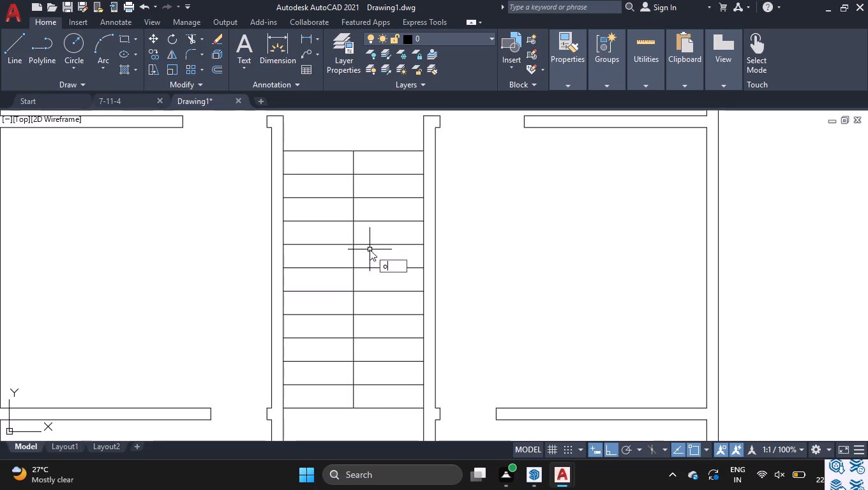
{"action": "key", "text": "Return"}
{"action": "key", "text": "1"}
{"action": "key", "text": "Return"}
{"action": "scroll", "coordinate": [338, 148], "scroll_direction": "up", "scroll_amount": 5}
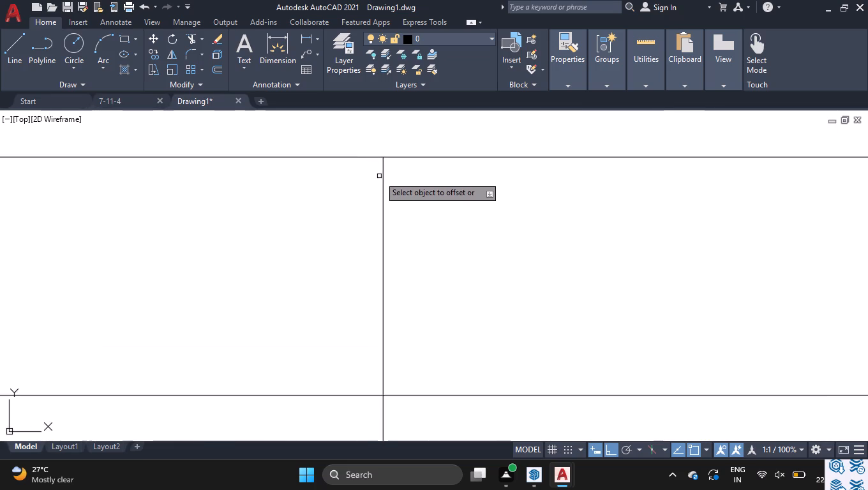
{"action": "left_click", "coordinate": [382, 175]}
{"action": "left_click", "coordinate": [426, 184]}
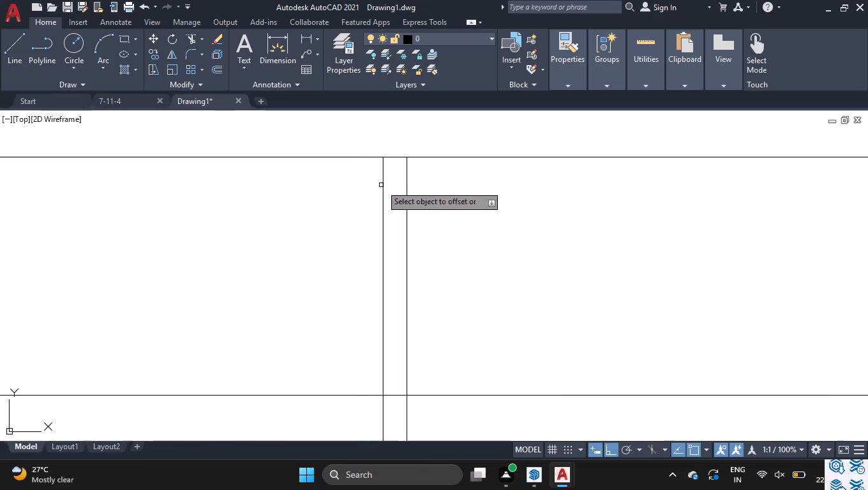
{"action": "left_click", "coordinate": [381, 185]}
{"action": "left_click", "coordinate": [383, 184]}
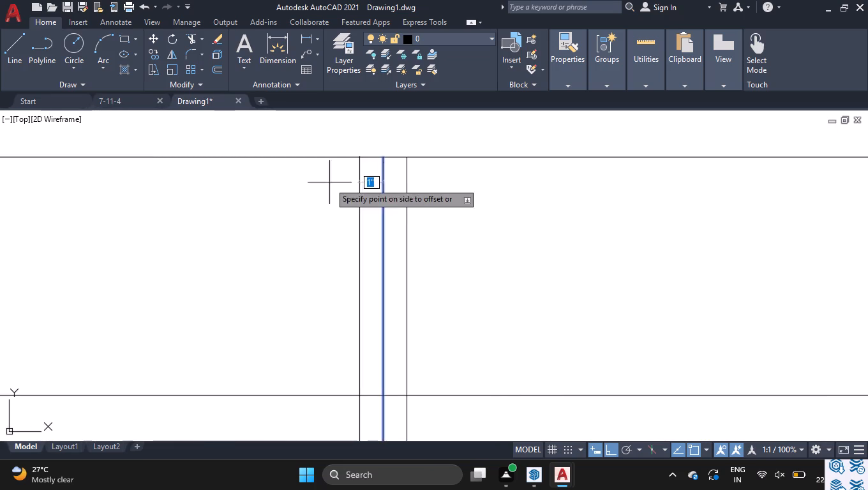
{"action": "left_click", "coordinate": [329, 182]}
{"action": "key", "text": "space"}
Delete the original vertical centre line between the two offset lines of the staircase.
{"action": "left_click", "coordinate": [385, 184]}
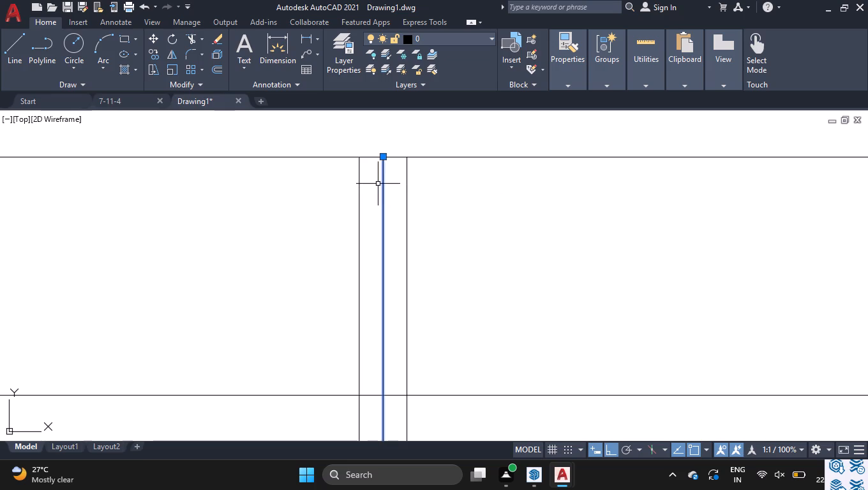
{"action": "key", "text": "Delete"}
Trim the intermediate tread lines between the staircase's two central vertical lines with a fence, leaving the top and bottom treads whole.
{"action": "type", "text": "tr"}
{"action": "key", "text": "Return"}
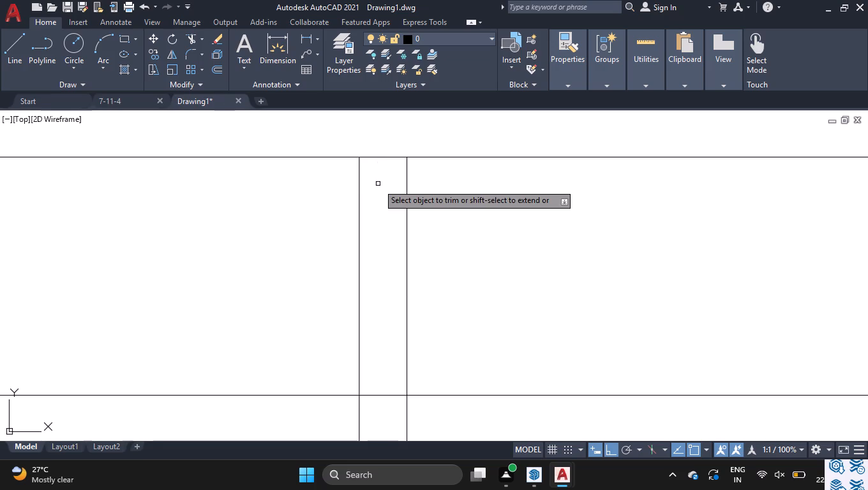
{"action": "left_click", "coordinate": [384, 385]}
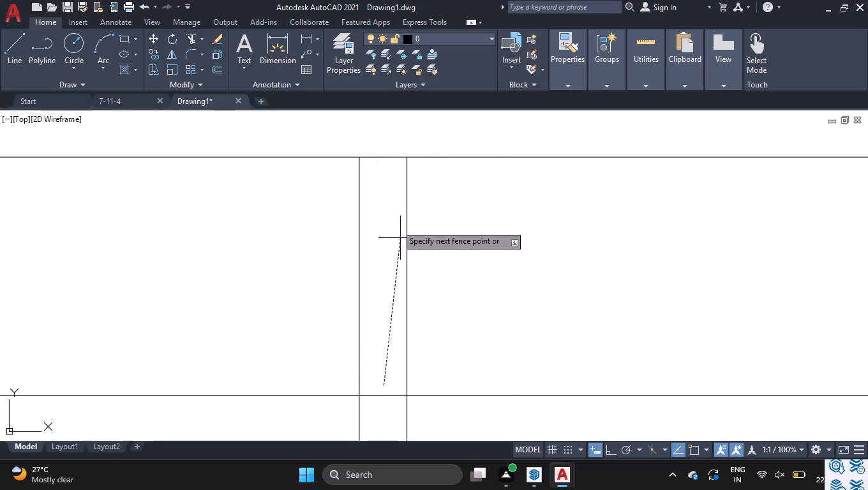
{"action": "scroll", "coordinate": [387, 135], "scroll_direction": "down", "scroll_amount": 4}
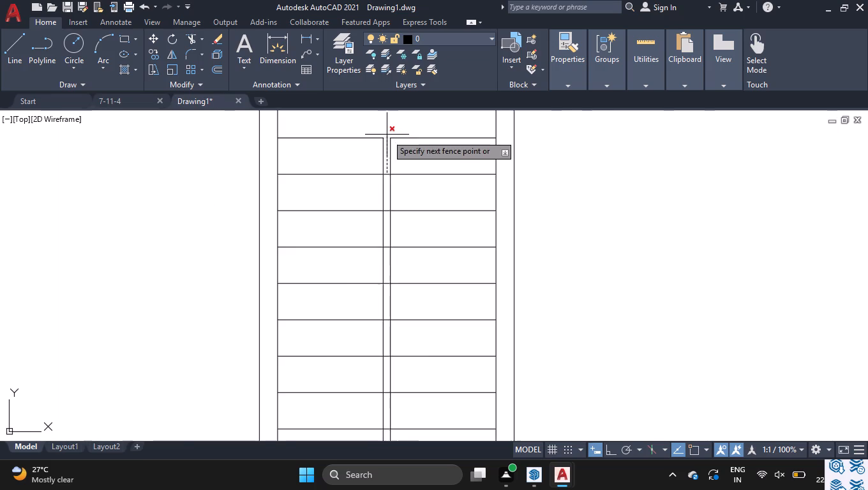
{"action": "scroll", "coordinate": [387, 135], "scroll_direction": "down", "scroll_amount": 2}
{"action": "scroll", "coordinate": [386, 291], "scroll_direction": "up", "scroll_amount": 3}
{"action": "left_click", "coordinate": [377, 269]}
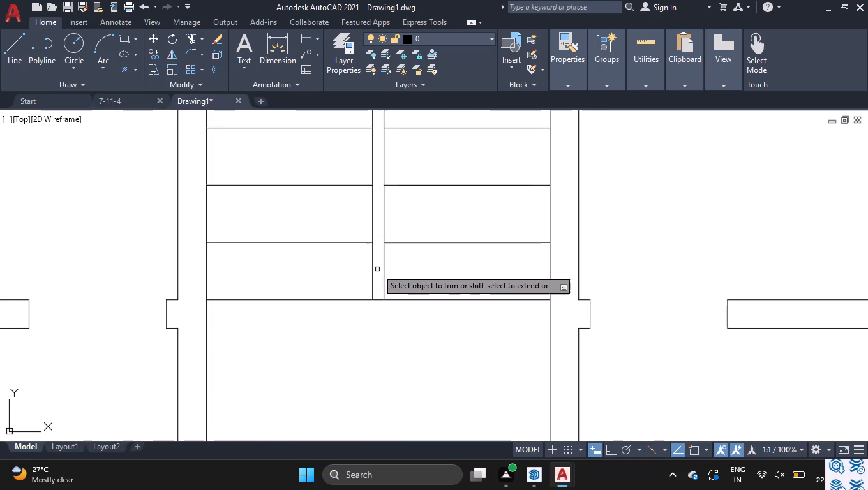
{"action": "key", "text": "space"}
Copy the entire floor plan, including the staircase, to the clipboard.
{"action": "scroll", "coordinate": [400, 341], "scroll_direction": "down", "scroll_amount": 3}
{"action": "scroll", "coordinate": [421, 390], "scroll_direction": "down", "scroll_amount": 1}
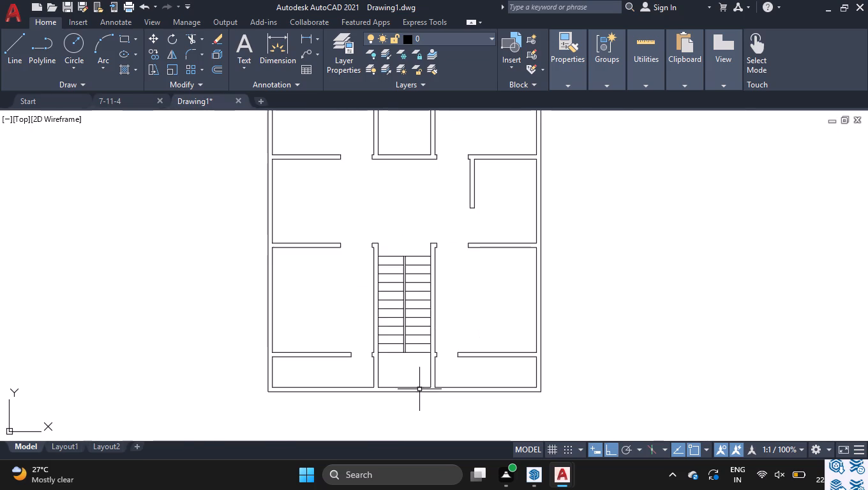
{"action": "scroll", "coordinate": [411, 367], "scroll_direction": "down", "scroll_amount": 2}
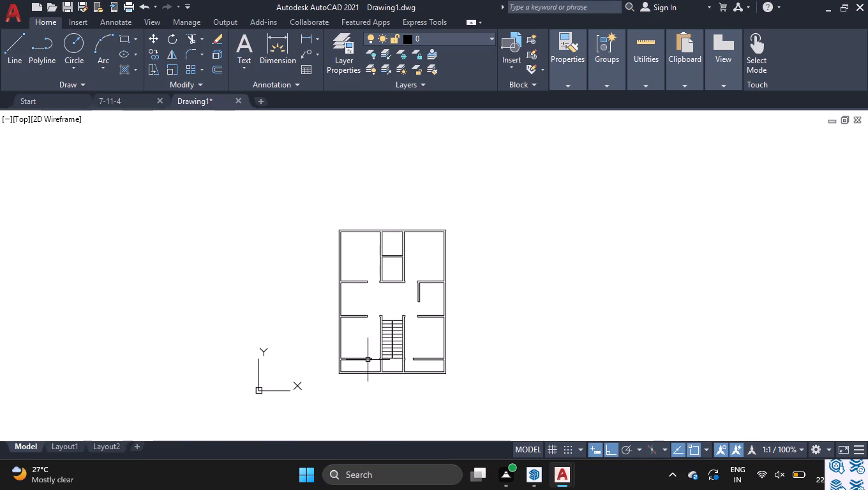
{"action": "left_click", "coordinate": [472, 391]}
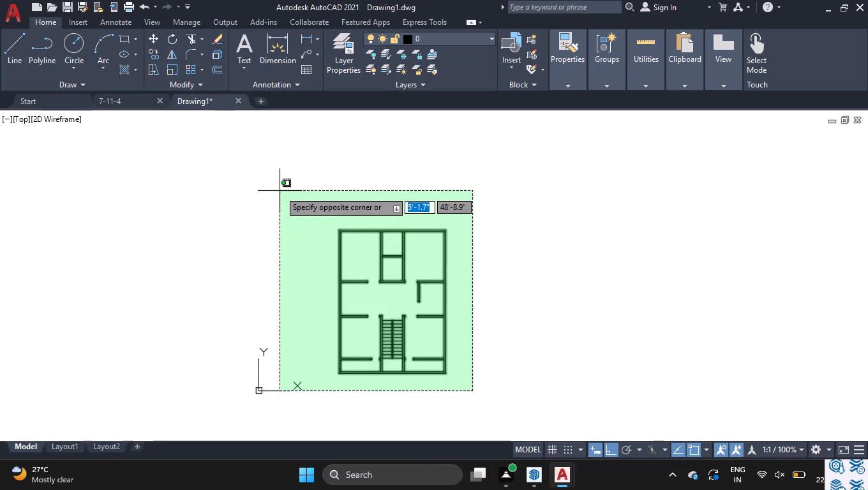
{"action": "left_click", "coordinate": [280, 191]}
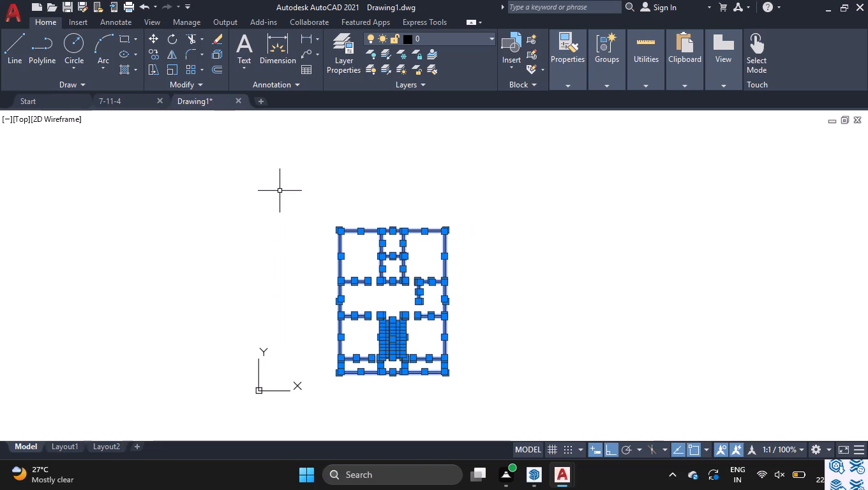
{"action": "key", "text": "ctrl+c"}
Switch to the 21-11-2 model in SketchUp and close the false-ceiling group that is open for editing.
{"action": "left_click", "coordinate": [529, 471]}
{"action": "left_click", "coordinate": [472, 404]}
{"action": "scroll", "coordinate": [324, 290], "scroll_direction": "down", "scroll_amount": 3}
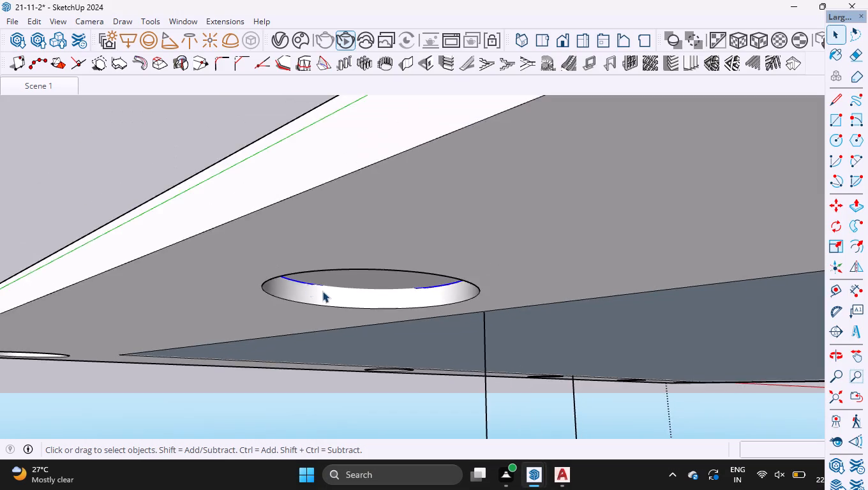
{"action": "scroll", "coordinate": [286, 286], "scroll_direction": "down", "scroll_amount": 20}
{"action": "scroll", "coordinate": [286, 286], "scroll_direction": "down", "scroll_amount": 15}
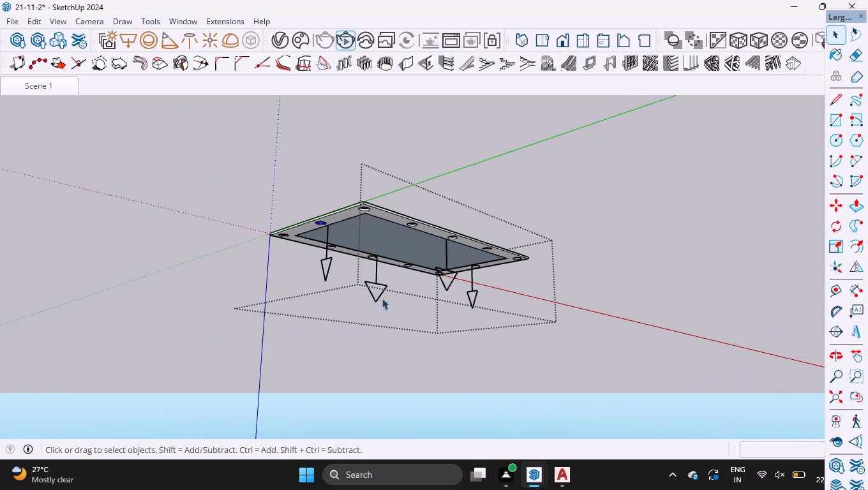
{"action": "left_click", "coordinate": [599, 355]}
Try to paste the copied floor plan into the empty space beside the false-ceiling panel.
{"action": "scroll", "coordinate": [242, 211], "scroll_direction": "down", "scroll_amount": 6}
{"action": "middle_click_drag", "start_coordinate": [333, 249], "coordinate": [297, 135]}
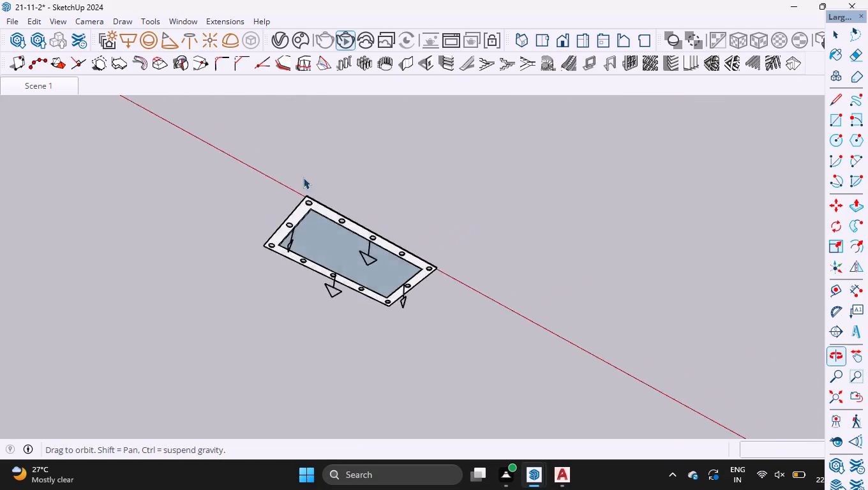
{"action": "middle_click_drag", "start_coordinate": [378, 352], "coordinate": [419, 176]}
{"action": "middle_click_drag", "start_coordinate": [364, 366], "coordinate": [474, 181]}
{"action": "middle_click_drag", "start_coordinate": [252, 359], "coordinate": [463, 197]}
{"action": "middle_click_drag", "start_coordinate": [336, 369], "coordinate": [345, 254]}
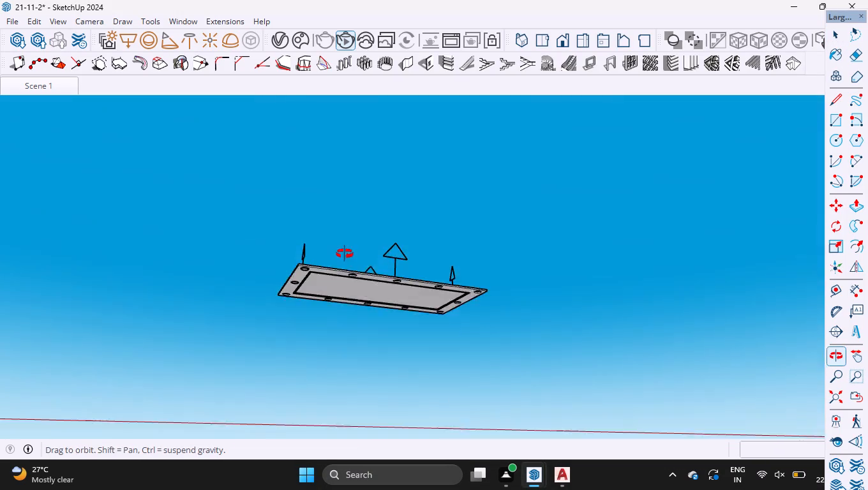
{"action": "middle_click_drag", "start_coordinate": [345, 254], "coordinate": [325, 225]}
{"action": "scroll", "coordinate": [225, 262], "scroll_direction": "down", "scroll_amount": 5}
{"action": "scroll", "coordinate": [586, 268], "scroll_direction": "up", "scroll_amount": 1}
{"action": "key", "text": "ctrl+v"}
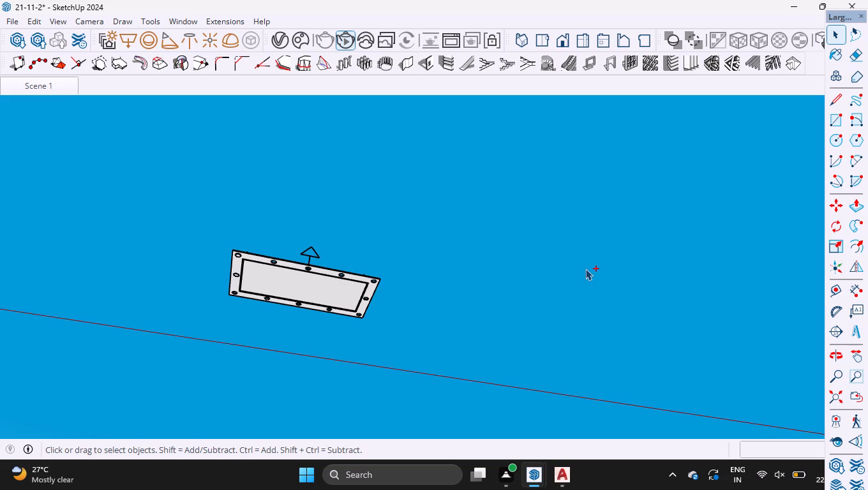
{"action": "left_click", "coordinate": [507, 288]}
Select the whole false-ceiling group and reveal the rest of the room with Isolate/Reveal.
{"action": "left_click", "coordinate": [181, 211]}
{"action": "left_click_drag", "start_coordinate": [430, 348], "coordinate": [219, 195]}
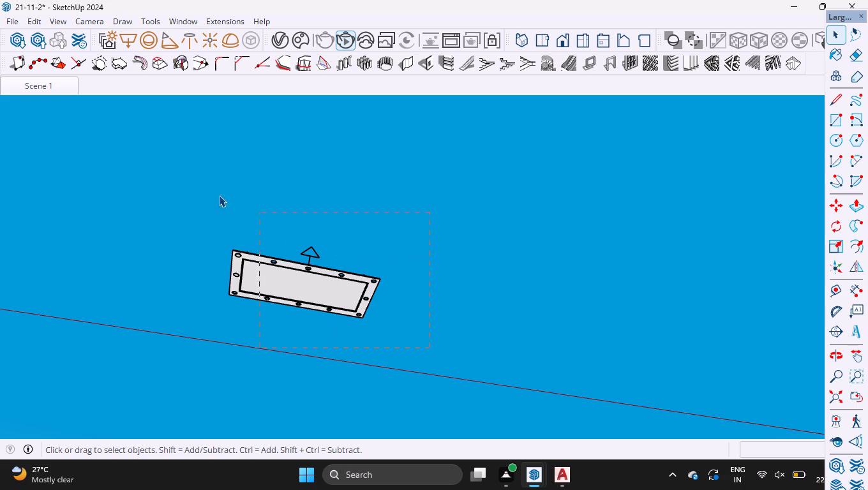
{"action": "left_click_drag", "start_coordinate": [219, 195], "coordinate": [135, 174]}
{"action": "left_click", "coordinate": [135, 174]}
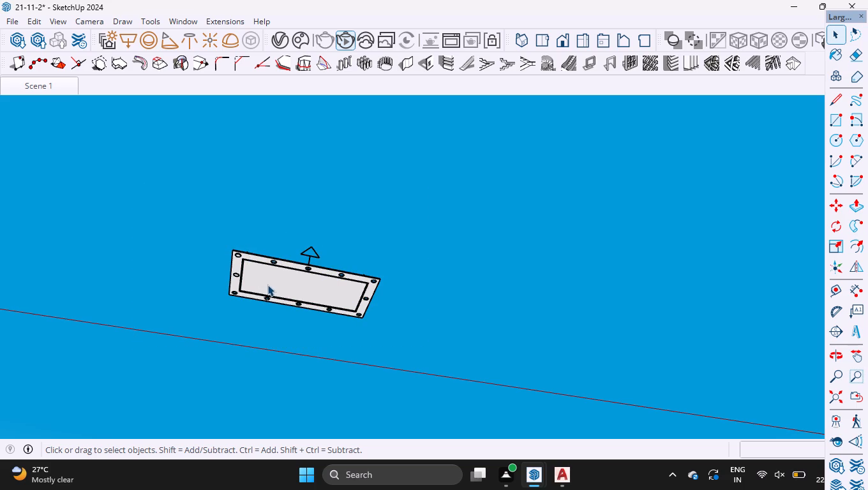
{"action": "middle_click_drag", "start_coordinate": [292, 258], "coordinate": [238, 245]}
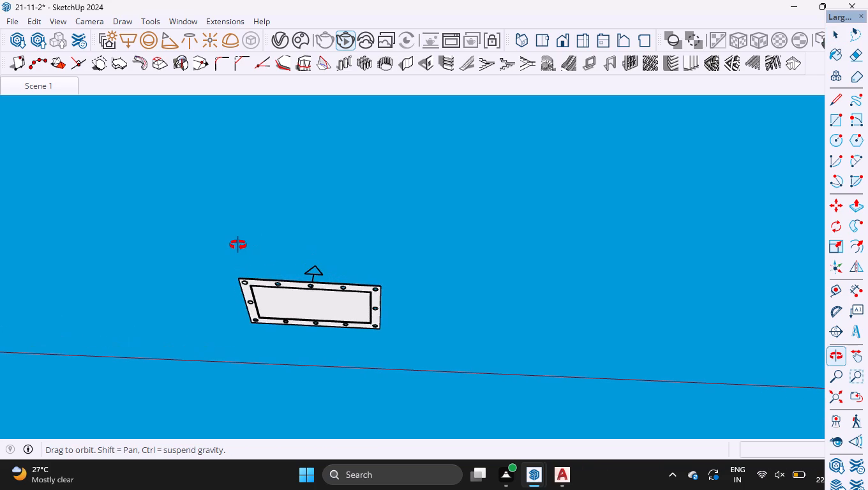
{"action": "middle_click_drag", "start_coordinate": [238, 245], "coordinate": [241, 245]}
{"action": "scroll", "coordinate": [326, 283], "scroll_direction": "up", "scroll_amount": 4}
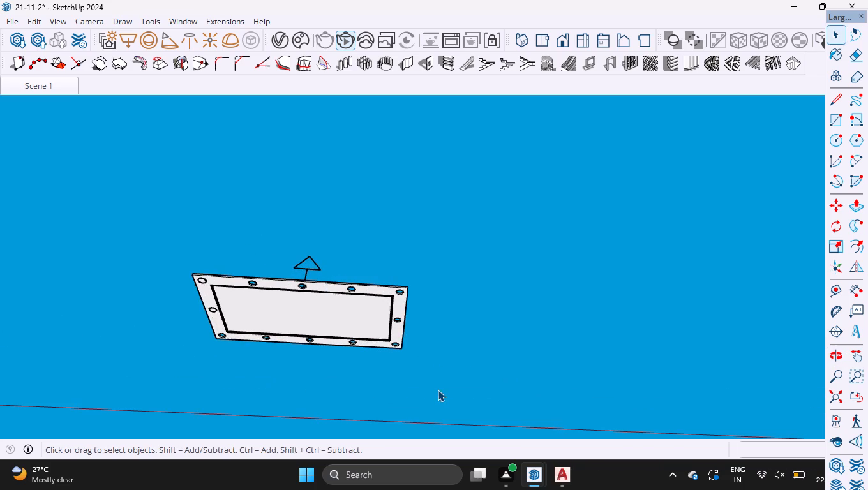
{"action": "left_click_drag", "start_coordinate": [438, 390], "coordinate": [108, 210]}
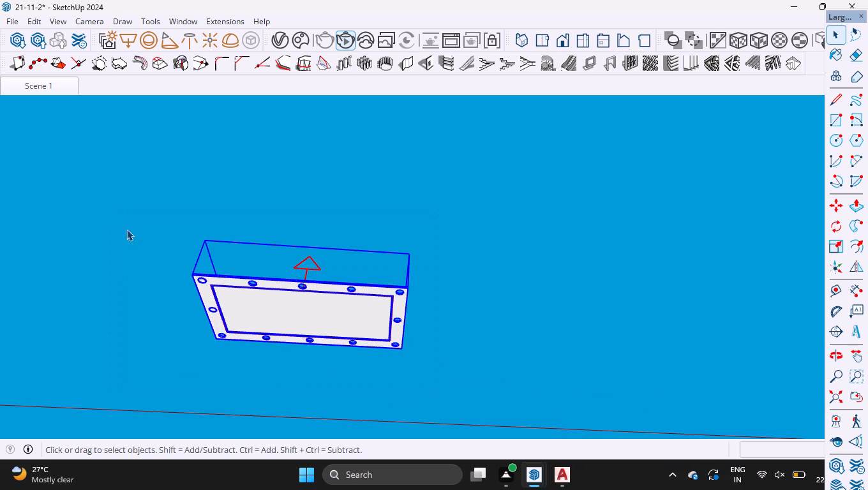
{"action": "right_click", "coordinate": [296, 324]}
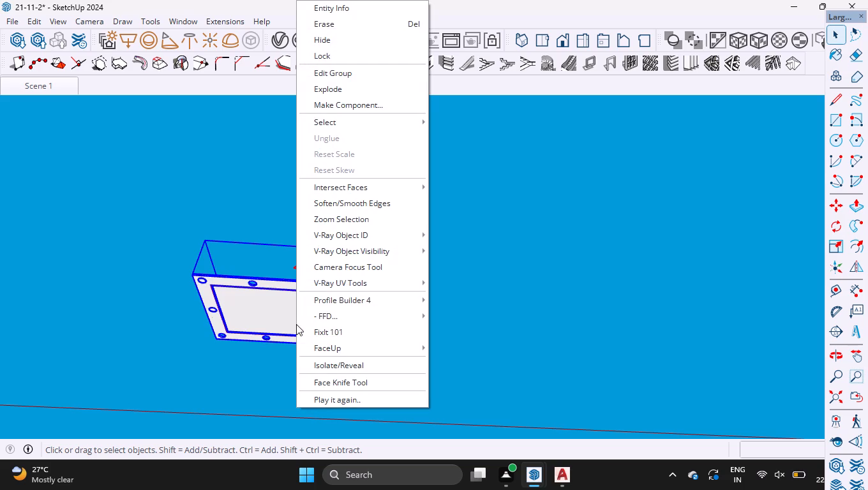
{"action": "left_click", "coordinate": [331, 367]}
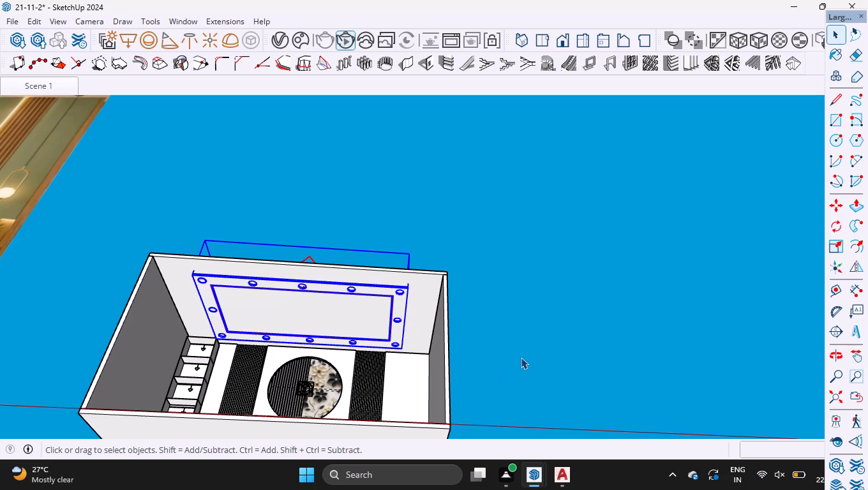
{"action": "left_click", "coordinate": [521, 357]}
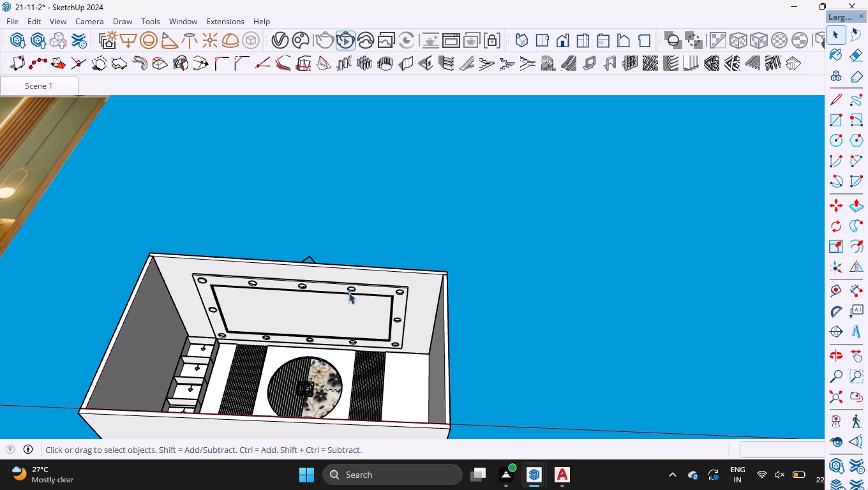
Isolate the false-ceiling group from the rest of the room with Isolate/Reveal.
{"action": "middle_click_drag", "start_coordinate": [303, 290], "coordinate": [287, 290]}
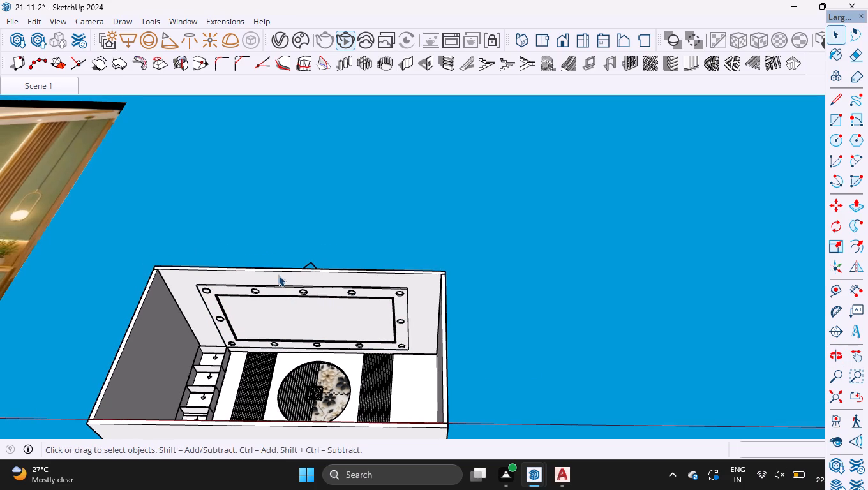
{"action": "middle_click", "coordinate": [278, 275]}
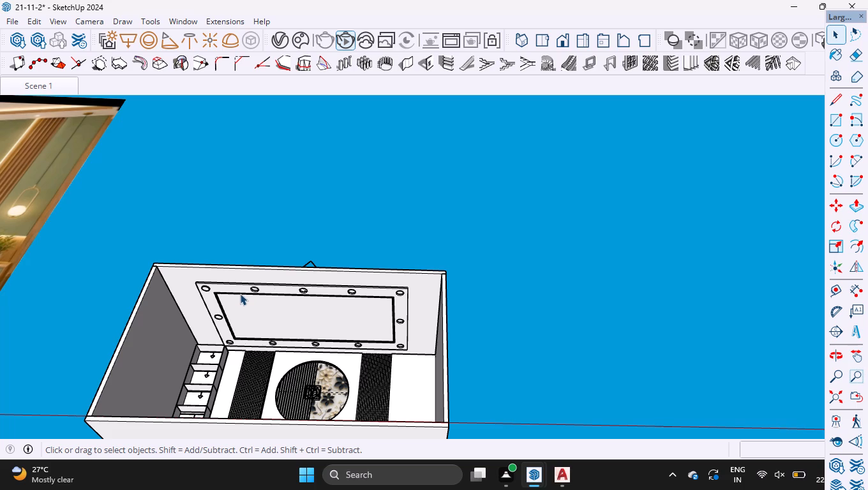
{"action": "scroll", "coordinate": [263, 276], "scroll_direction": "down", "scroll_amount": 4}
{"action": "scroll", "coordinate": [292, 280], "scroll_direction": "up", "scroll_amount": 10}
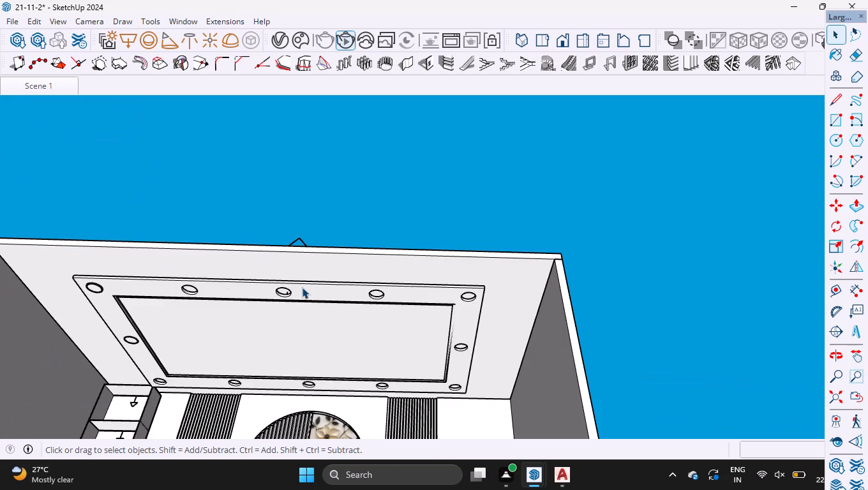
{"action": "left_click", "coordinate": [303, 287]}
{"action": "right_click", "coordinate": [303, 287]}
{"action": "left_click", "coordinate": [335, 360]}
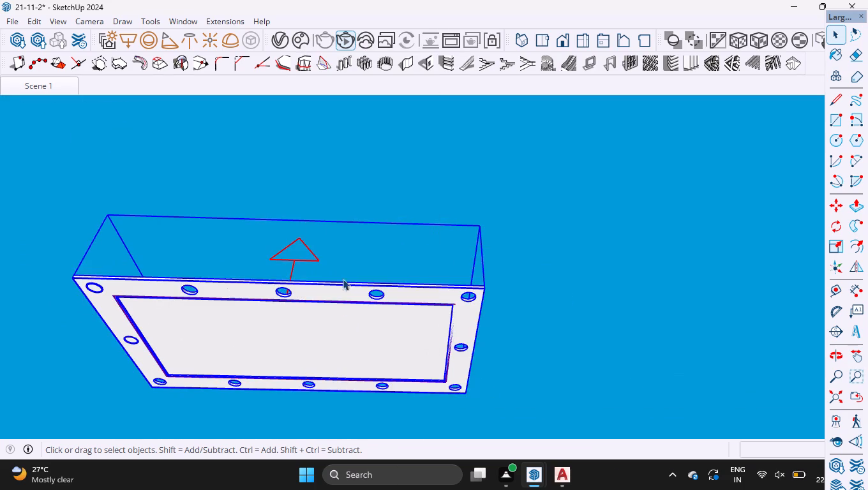
Open the isolated false-ceiling group for editing.
{"action": "scroll", "coordinate": [329, 197], "scroll_direction": "down", "scroll_amount": 3}
{"action": "scroll", "coordinate": [183, 258], "scroll_direction": "up", "scroll_amount": 20}
{"action": "scroll", "coordinate": [183, 258], "scroll_direction": "up", "scroll_amount": 3}
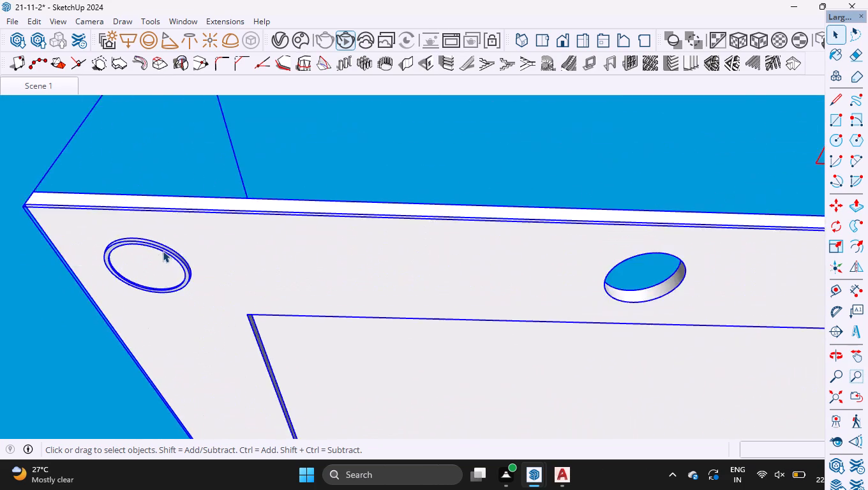
{"action": "scroll", "coordinate": [163, 251], "scroll_direction": "up", "scroll_amount": 4}
{"action": "scroll", "coordinate": [253, 143], "scroll_direction": "down", "scroll_amount": 11}
{"action": "scroll", "coordinate": [264, 214], "scroll_direction": "up", "scroll_amount": 4}
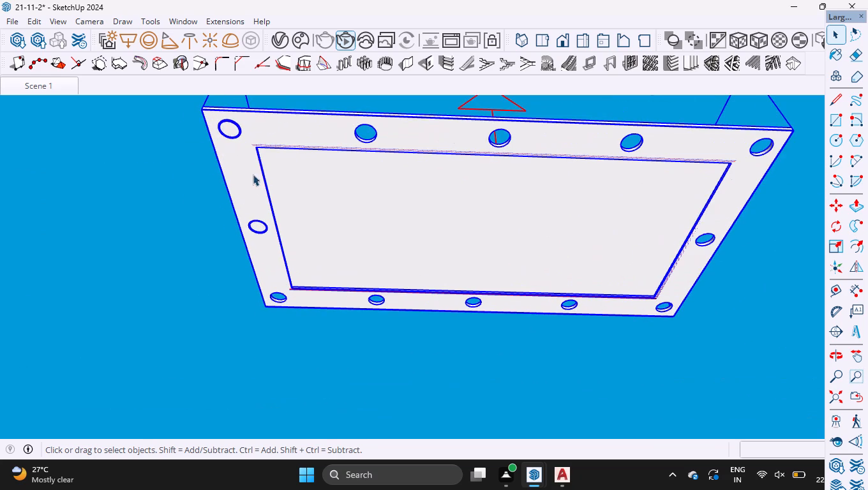
{"action": "double_click", "coordinate": [317, 188]}
{"action": "scroll", "coordinate": [367, 287], "scroll_direction": "down", "scroll_amount": 3}
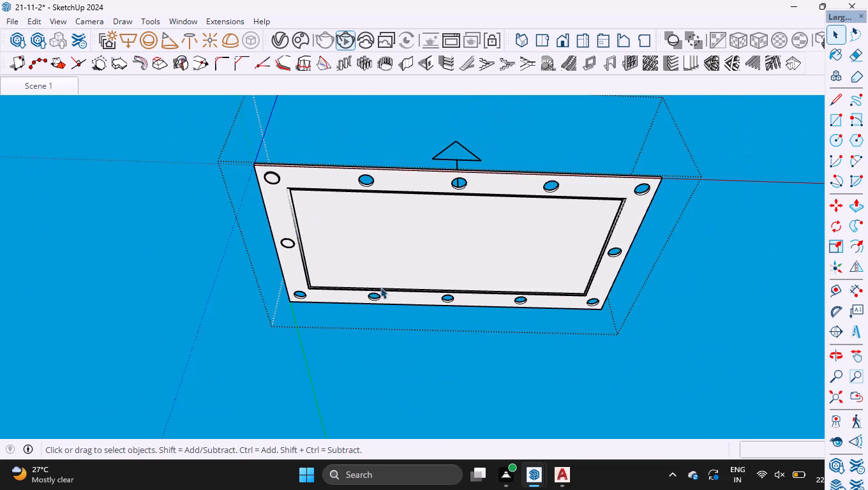
{"action": "middle_click_drag", "start_coordinate": [382, 286], "coordinate": [387, 224]}
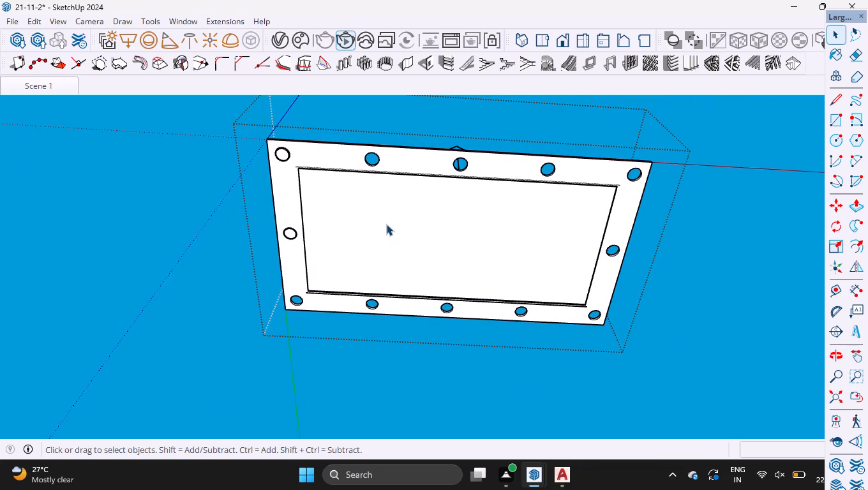
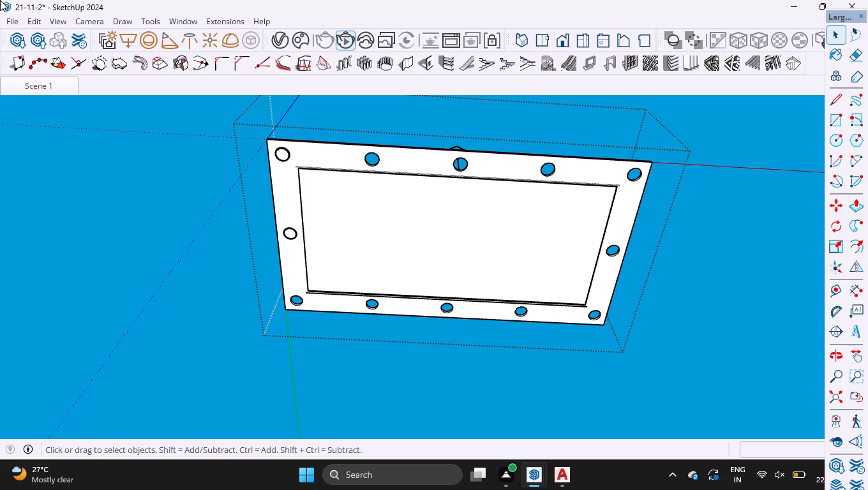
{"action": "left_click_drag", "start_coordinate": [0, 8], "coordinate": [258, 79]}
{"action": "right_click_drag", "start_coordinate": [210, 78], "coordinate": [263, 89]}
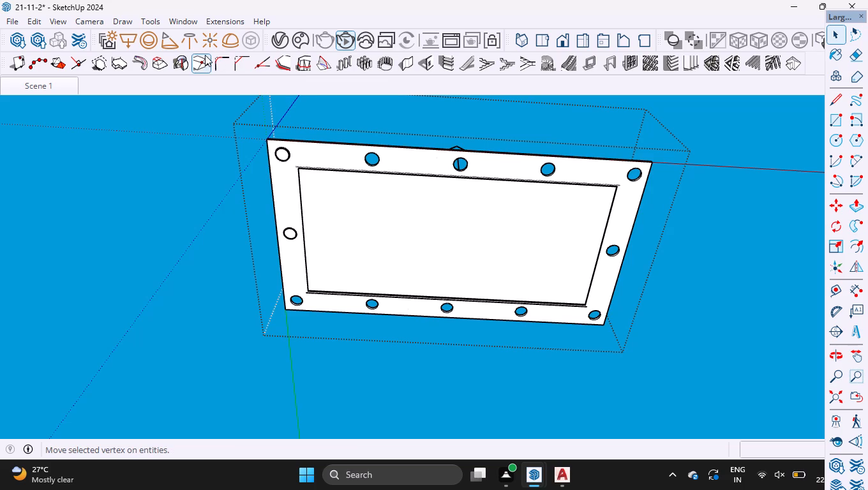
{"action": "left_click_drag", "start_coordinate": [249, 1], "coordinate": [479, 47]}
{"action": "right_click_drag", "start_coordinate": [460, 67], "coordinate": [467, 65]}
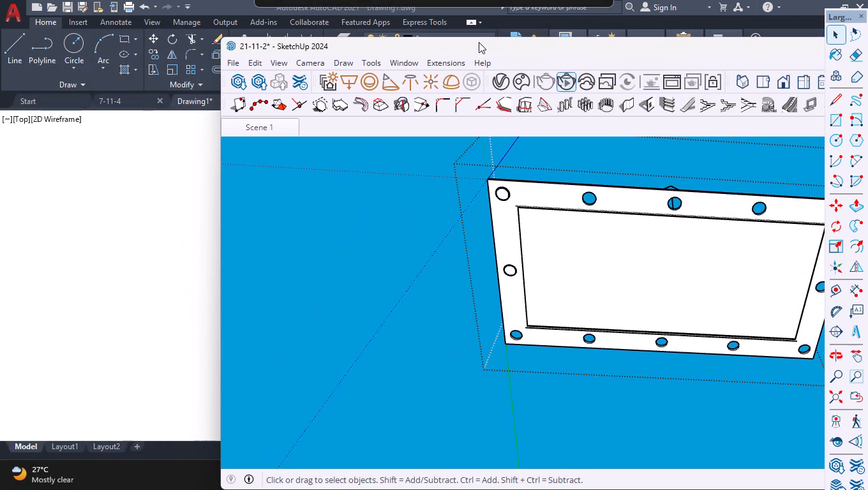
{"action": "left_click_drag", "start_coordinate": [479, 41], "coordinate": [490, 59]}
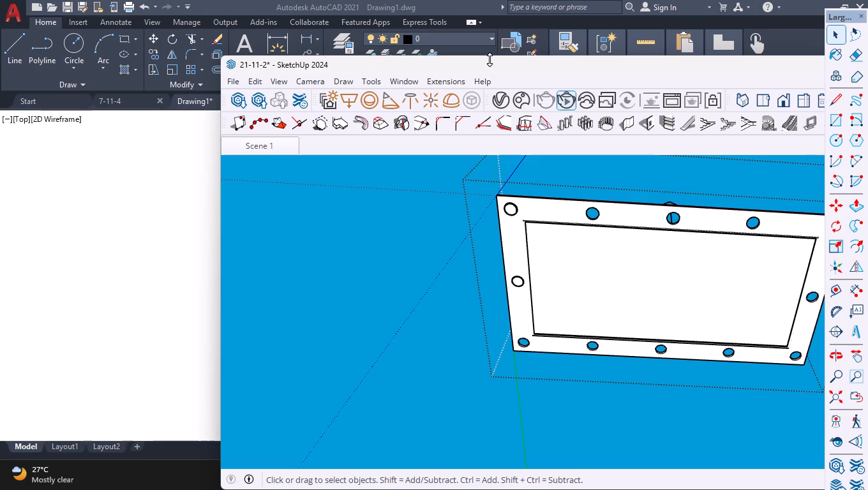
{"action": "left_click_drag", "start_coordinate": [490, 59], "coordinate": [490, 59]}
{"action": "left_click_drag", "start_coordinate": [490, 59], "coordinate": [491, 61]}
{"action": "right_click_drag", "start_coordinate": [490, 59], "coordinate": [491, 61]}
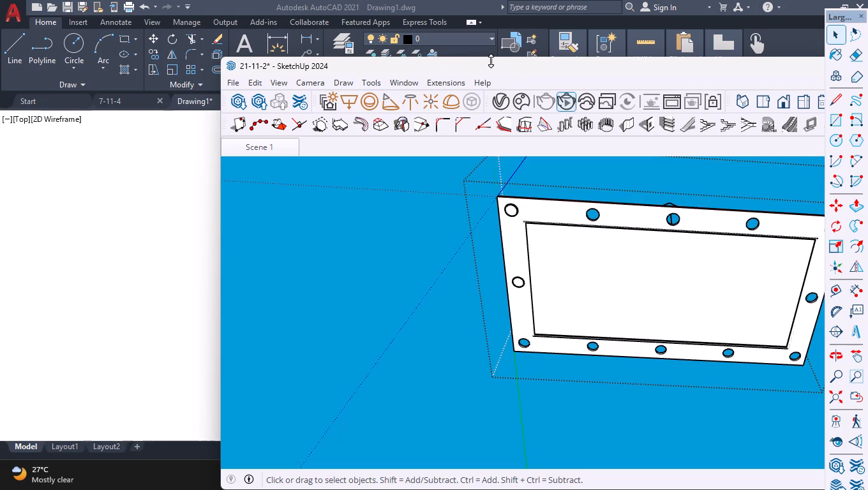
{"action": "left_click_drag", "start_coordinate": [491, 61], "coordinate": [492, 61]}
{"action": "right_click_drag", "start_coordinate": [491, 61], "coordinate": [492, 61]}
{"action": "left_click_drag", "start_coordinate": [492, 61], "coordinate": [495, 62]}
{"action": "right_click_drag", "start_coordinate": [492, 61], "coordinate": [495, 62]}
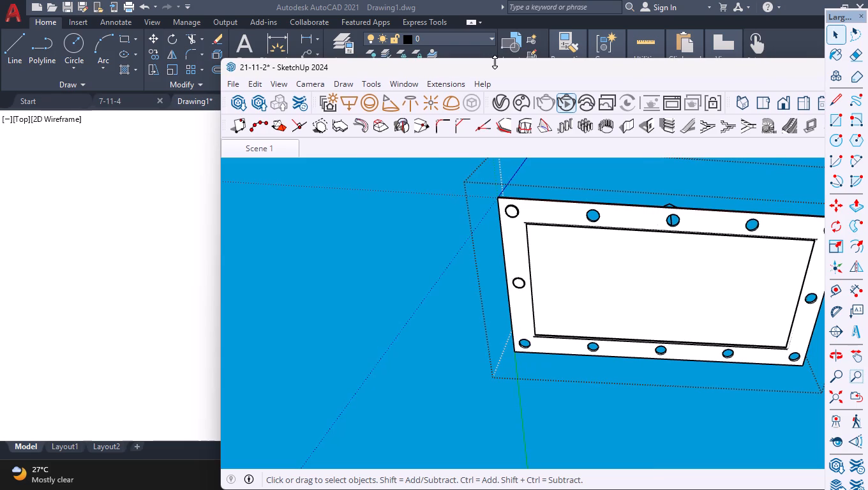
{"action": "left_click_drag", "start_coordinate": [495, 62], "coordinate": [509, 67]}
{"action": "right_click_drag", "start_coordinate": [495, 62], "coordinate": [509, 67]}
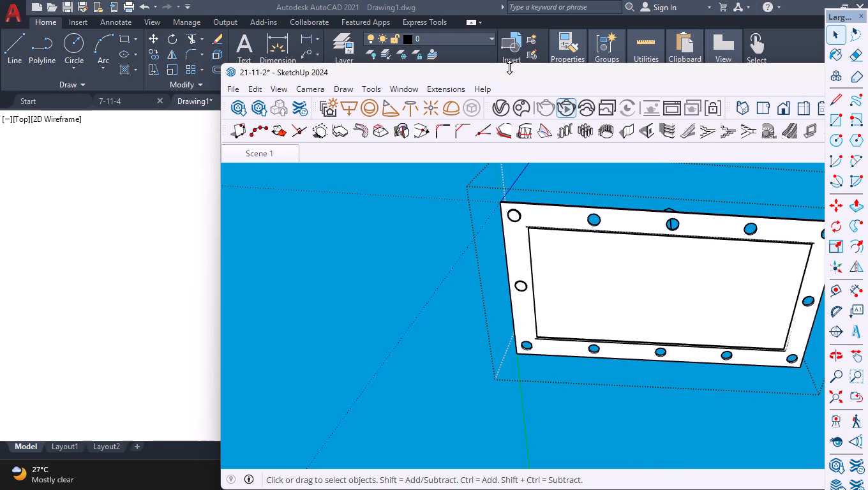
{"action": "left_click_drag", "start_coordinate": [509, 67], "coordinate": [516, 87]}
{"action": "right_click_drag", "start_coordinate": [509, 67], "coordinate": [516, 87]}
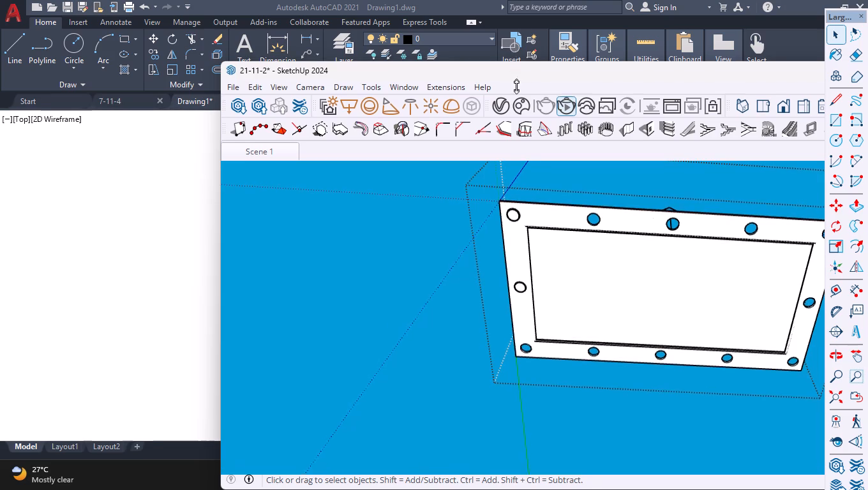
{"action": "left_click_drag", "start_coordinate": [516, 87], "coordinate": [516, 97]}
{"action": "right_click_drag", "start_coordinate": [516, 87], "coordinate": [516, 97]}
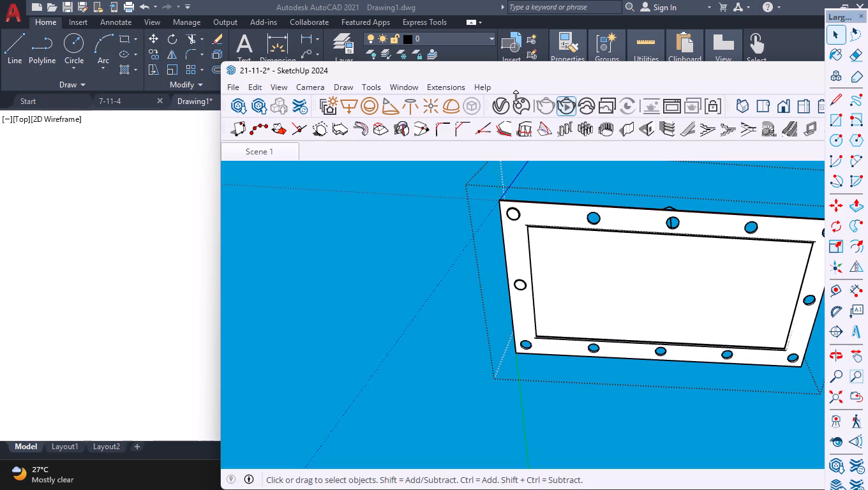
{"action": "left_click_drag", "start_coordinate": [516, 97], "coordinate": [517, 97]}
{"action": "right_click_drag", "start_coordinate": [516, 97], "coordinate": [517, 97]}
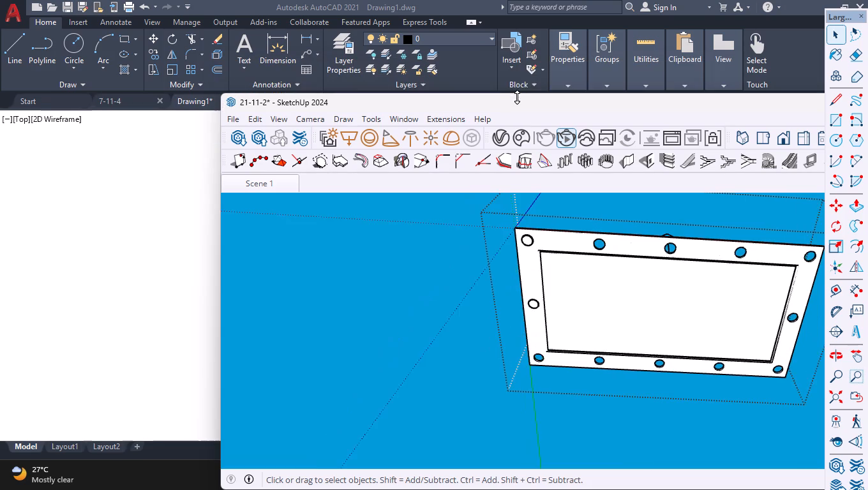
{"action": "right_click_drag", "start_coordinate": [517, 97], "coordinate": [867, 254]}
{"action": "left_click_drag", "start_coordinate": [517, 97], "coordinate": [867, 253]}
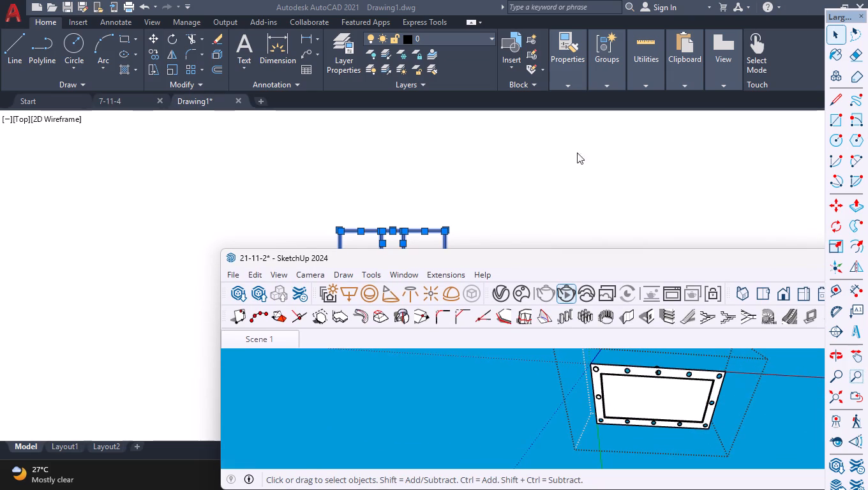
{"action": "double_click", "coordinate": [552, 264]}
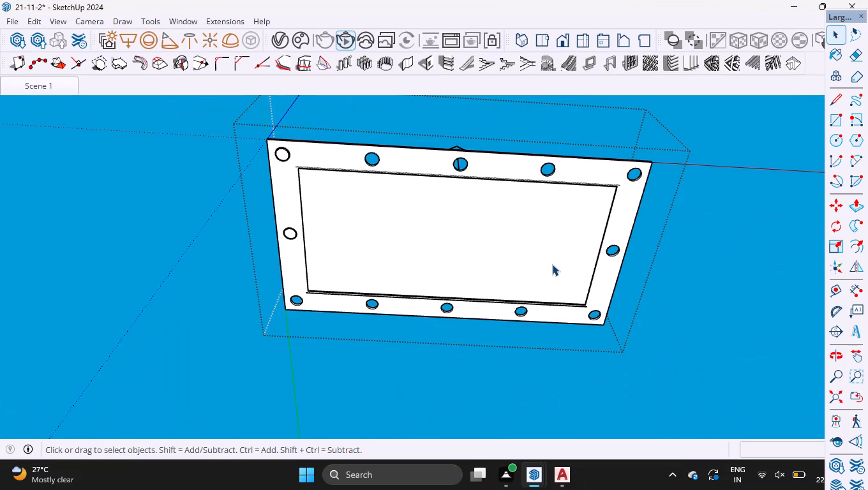
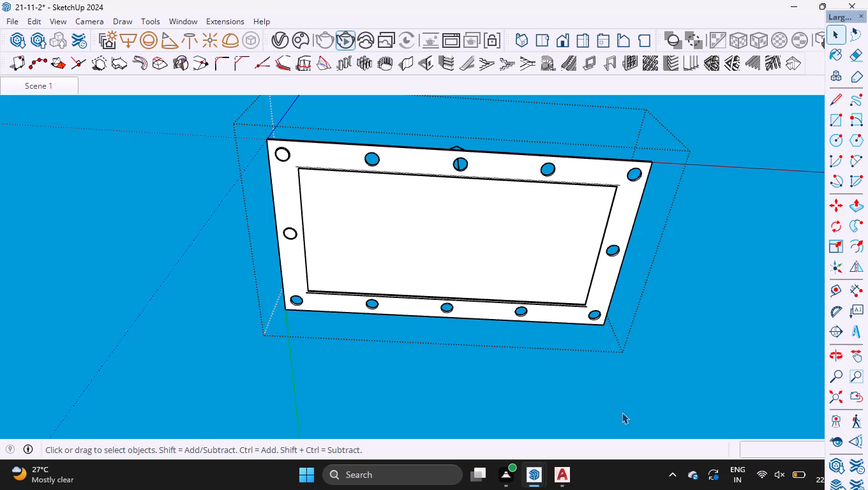
Select the false-ceiling faces and edges across the central recess and middle light holes inside the open group.
{"action": "left_click_drag", "start_coordinate": [469, 325], "coordinate": [286, 121]}
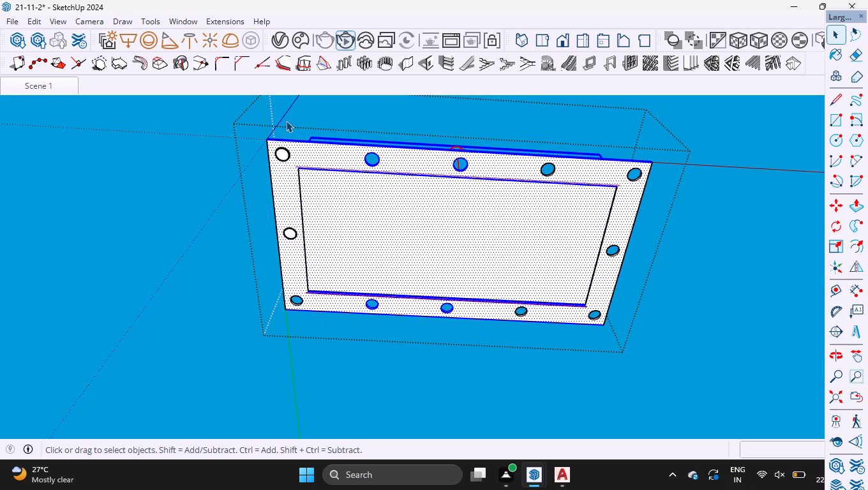
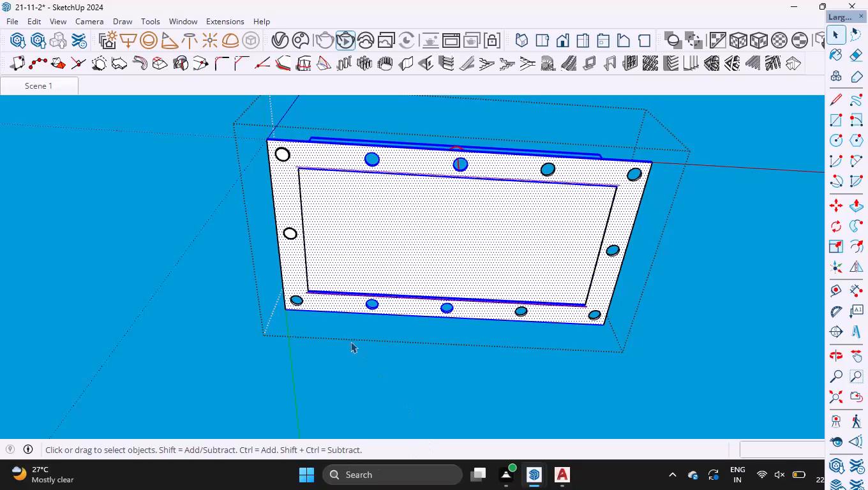
Close the false-ceiling group and apply Isolate/Reveal to the whole group.
{"action": "left_click", "coordinate": [459, 216]}
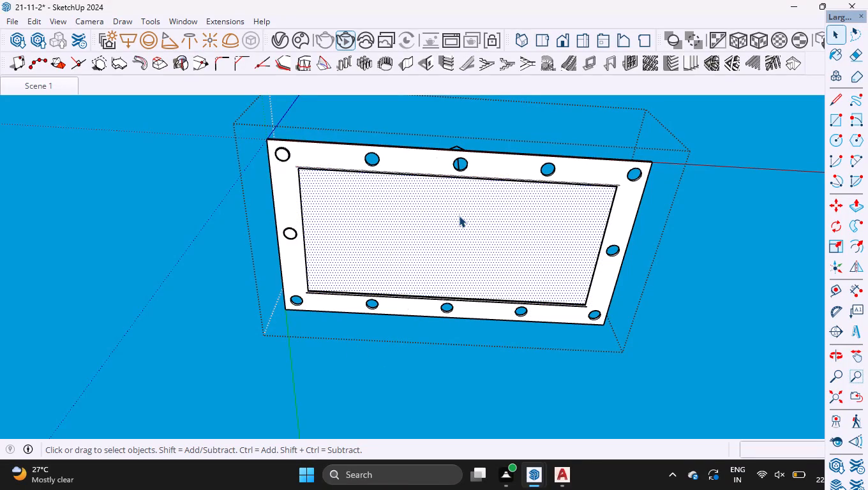
{"action": "left_click", "coordinate": [769, 351]}
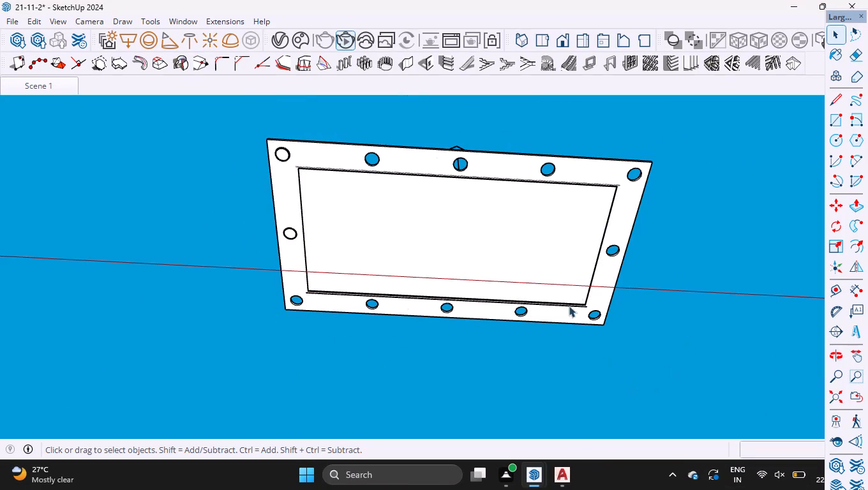
{"action": "left_click_drag", "start_coordinate": [577, 336], "coordinate": [516, 208]}
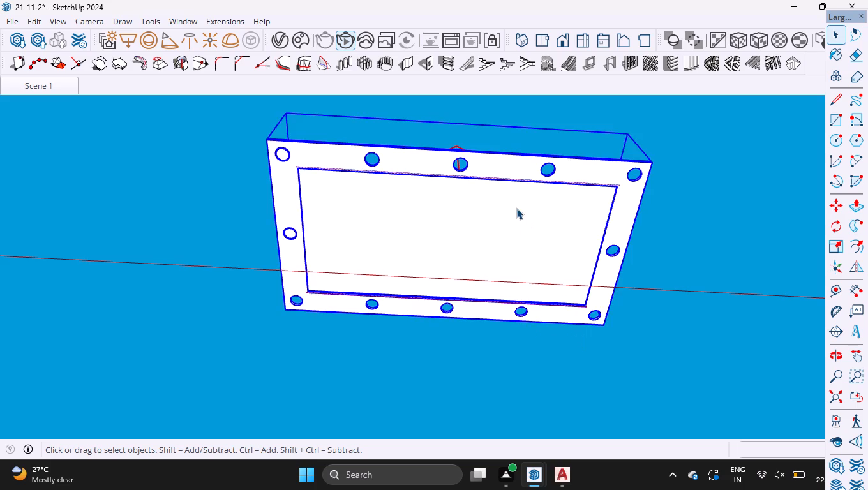
{"action": "left_click", "coordinate": [528, 261]}
{"action": "right_click", "coordinate": [528, 261]}
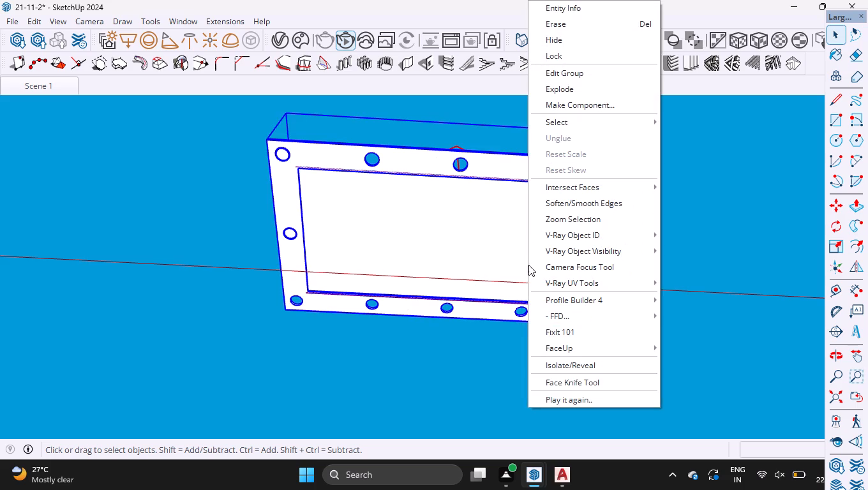
{"action": "left_click", "coordinate": [572, 366]}
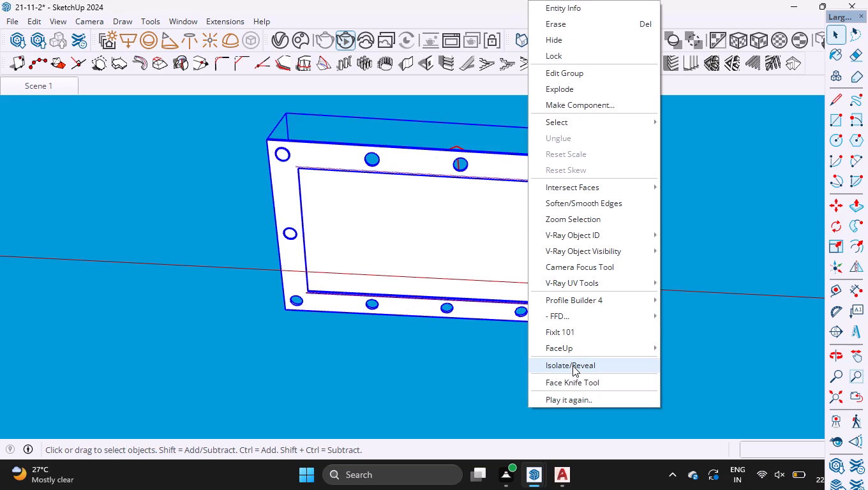
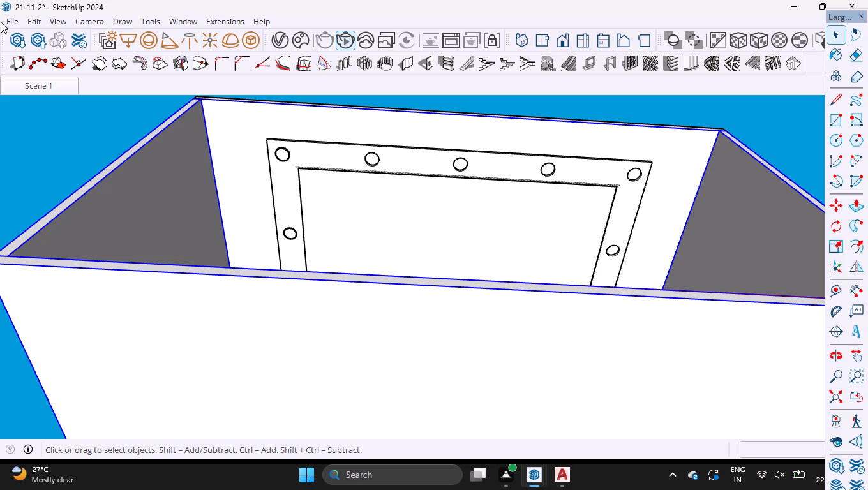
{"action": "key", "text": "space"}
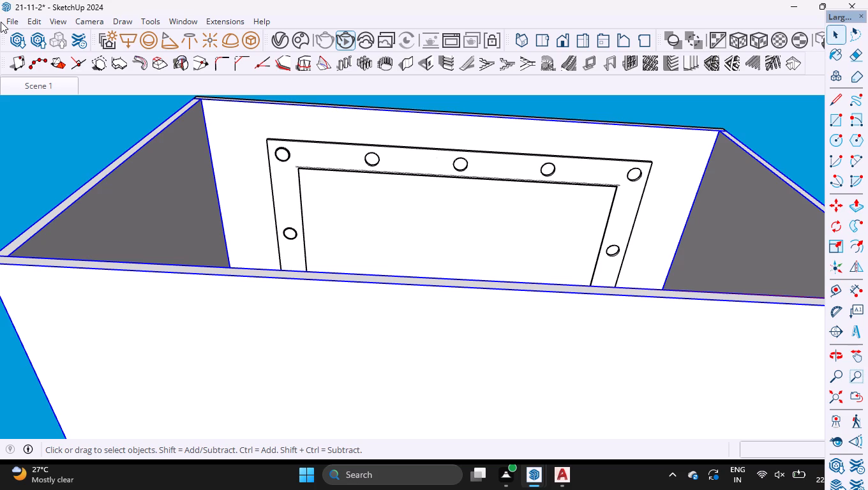
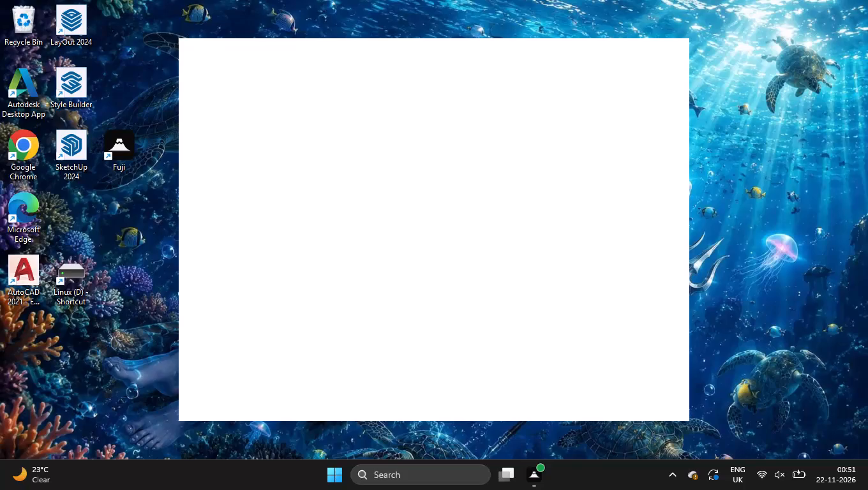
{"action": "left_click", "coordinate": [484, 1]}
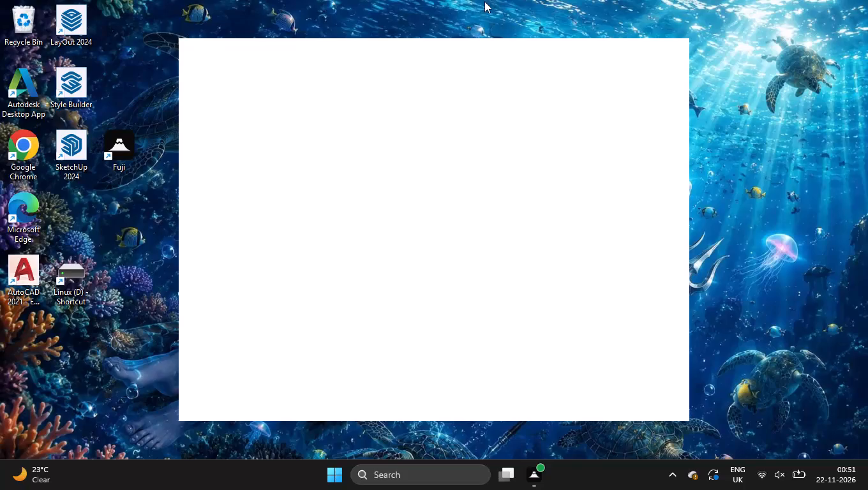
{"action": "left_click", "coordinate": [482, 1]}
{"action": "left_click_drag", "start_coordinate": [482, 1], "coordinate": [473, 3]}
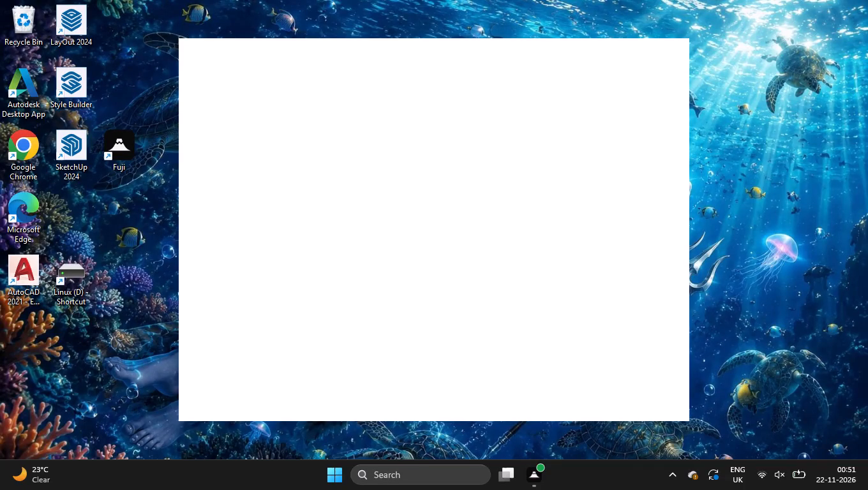
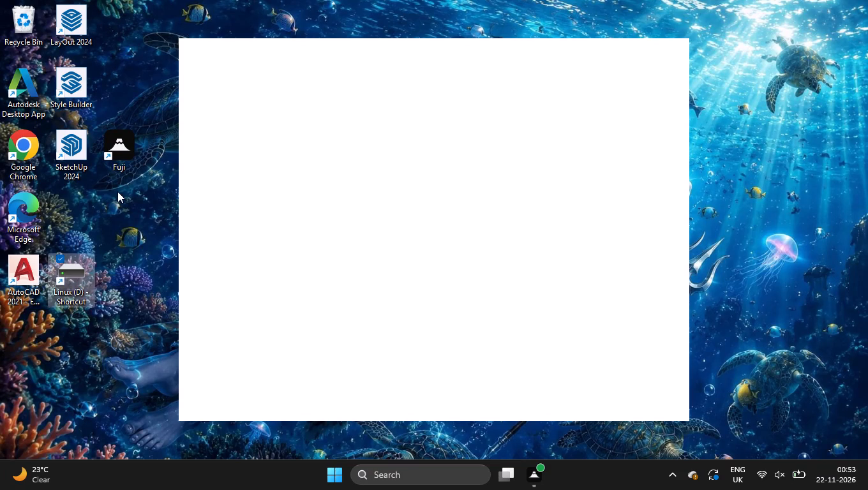
Launch SketchUp 2024 and open the recent model 21-11-2 that is marked as recovered.
{"action": "double_click", "coordinate": [86, 147]}
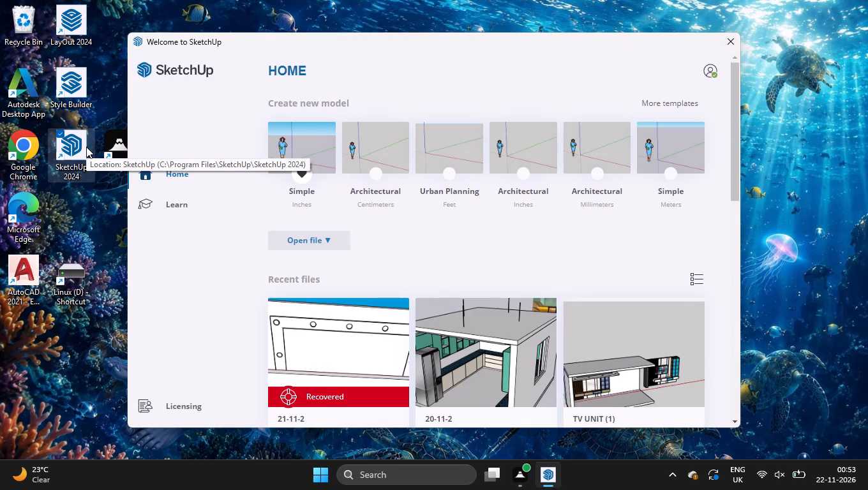
{"action": "left_click", "coordinate": [283, 334]}
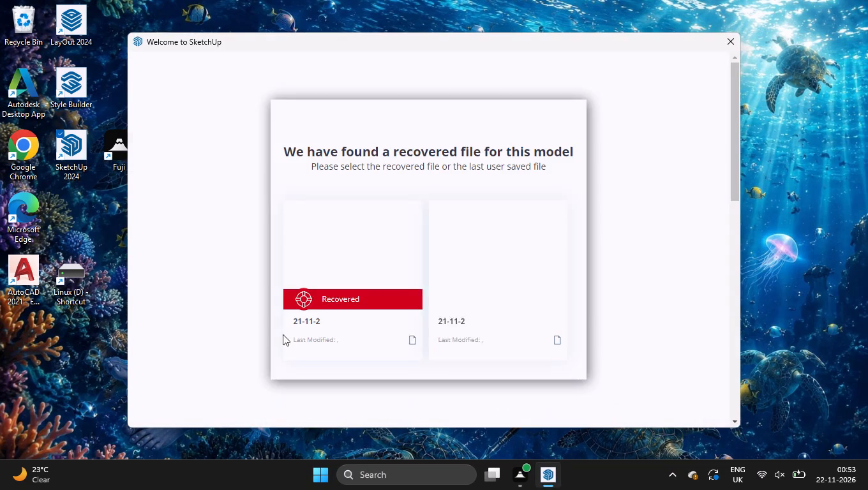
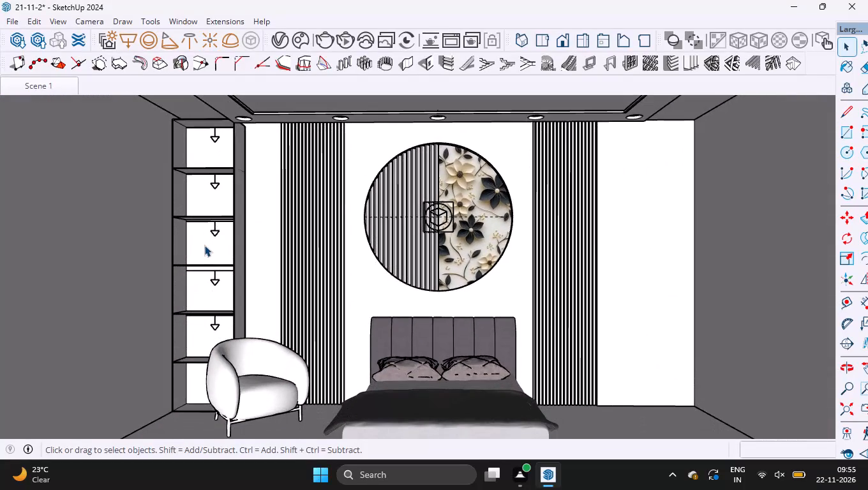
Save the model as 21-11-2.skp in the Documents folder, replacing the existing file.
{"action": "key", "text": "ctrl+s"}
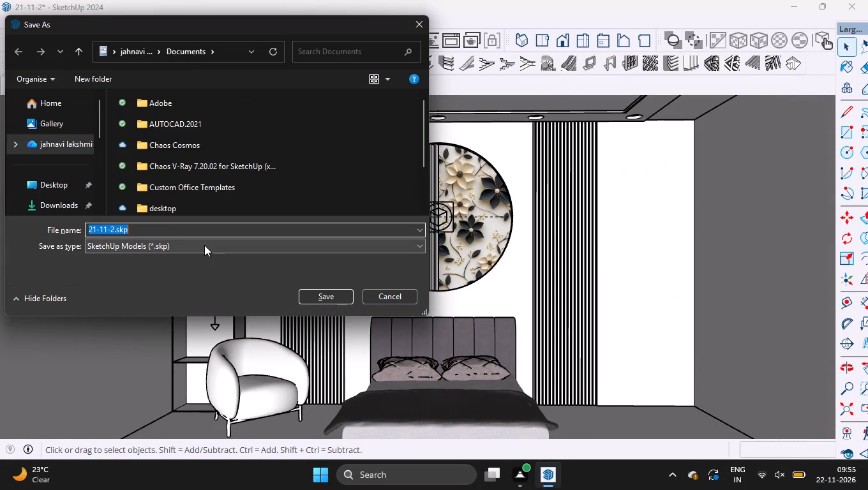
{"action": "key", "text": "Return"}
{"action": "key", "text": "Left"}
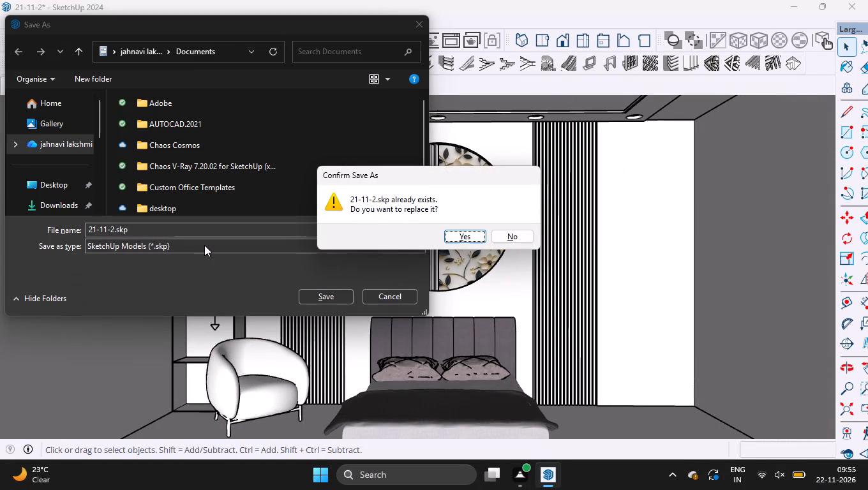
{"action": "key", "text": "Return"}
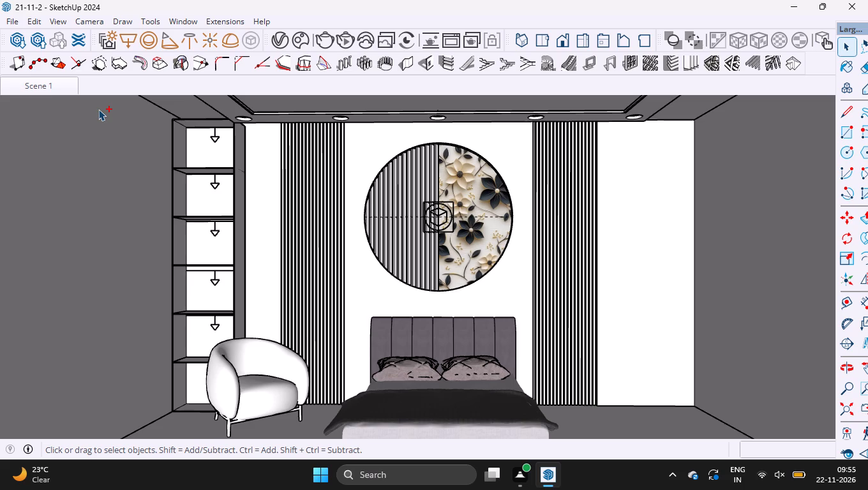
Export the current bedroom view as a 2D graphic.
{"action": "left_click", "coordinate": [18, 22]}
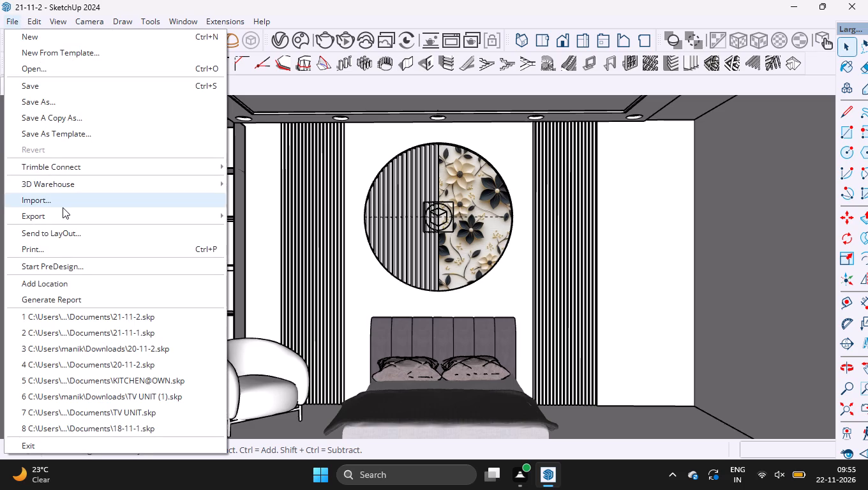
{"action": "left_click", "coordinate": [63, 210]}
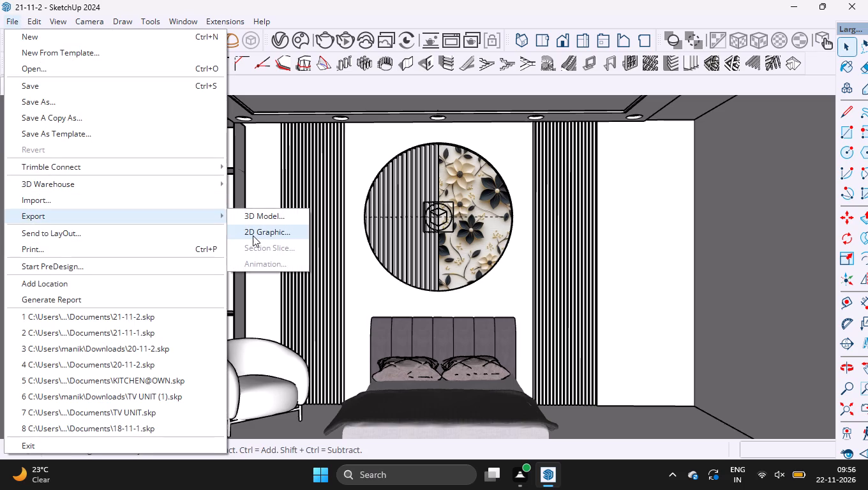
{"action": "left_click", "coordinate": [253, 235]}
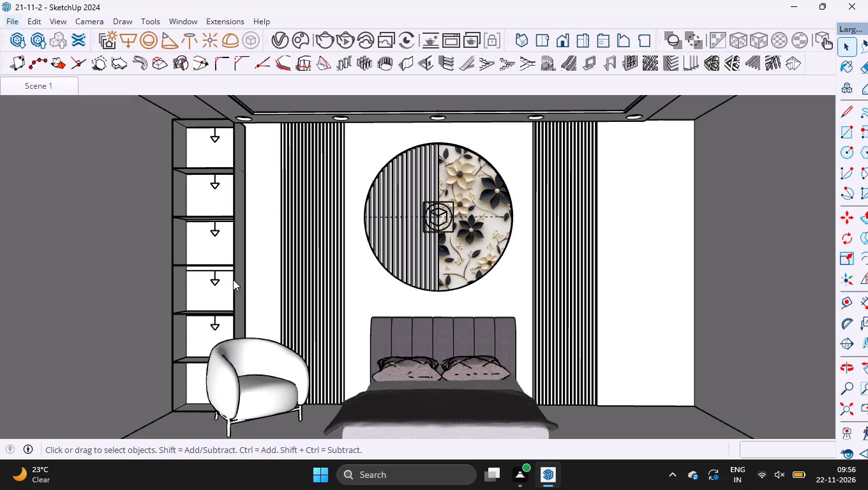
{"action": "key", "text": "Return"}
Launch Google Chrome and open it with the first user profile, marked J.
{"action": "left_click", "coordinate": [320, 480]}
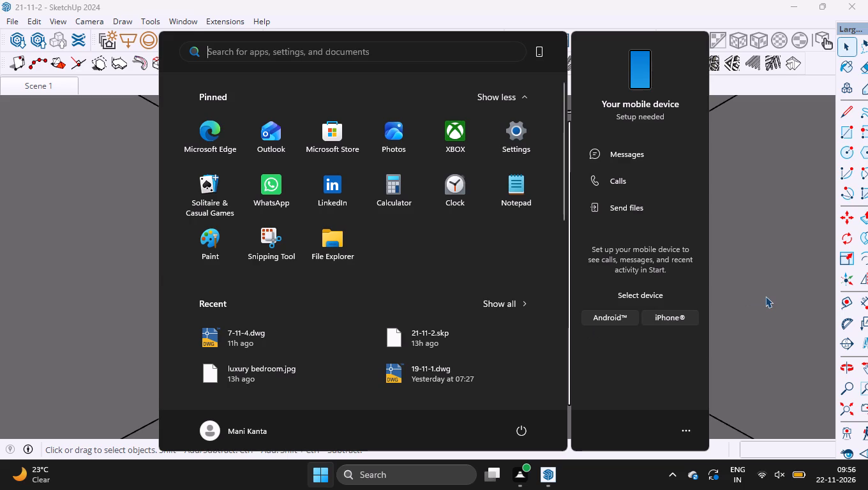
{"action": "scroll", "coordinate": [383, 285], "scroll_direction": "down", "scroll_amount": 1}
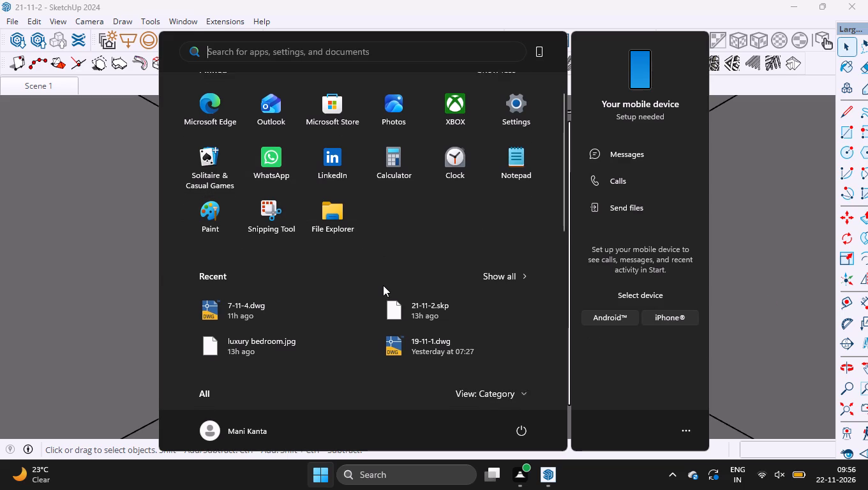
{"action": "scroll", "coordinate": [383, 285], "scroll_direction": "down", "scroll_amount": 1}
{"action": "left_click_drag", "start_coordinate": [383, 285], "coordinate": [403, 177]}
{"action": "scroll", "coordinate": [403, 177], "scroll_direction": "down", "scroll_amount": 1}
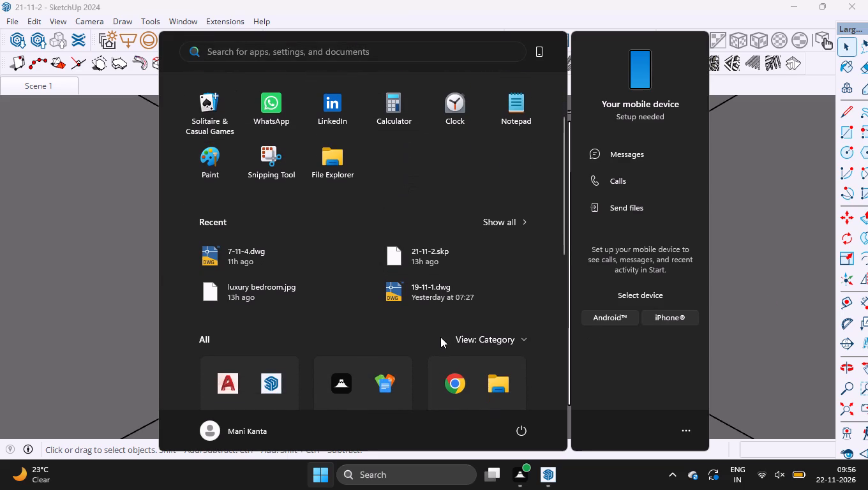
{"action": "double_click", "coordinate": [441, 344]}
{"action": "left_click", "coordinate": [444, 379]}
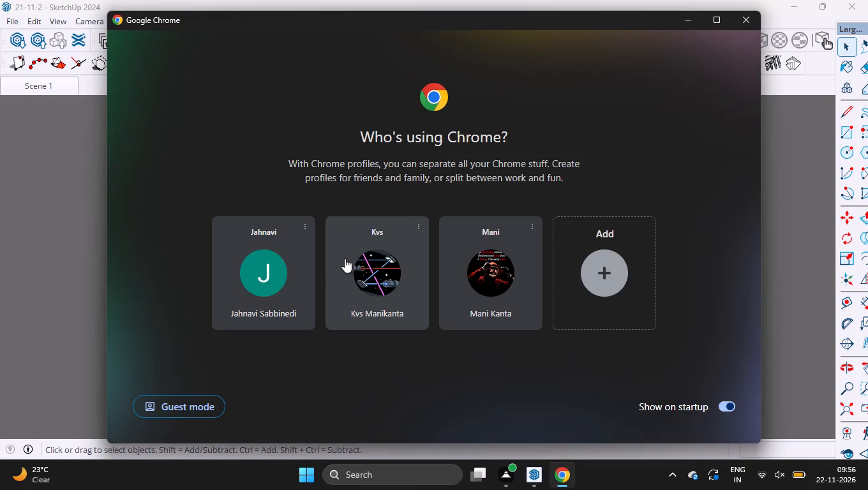
{"action": "left_click", "coordinate": [287, 281]}
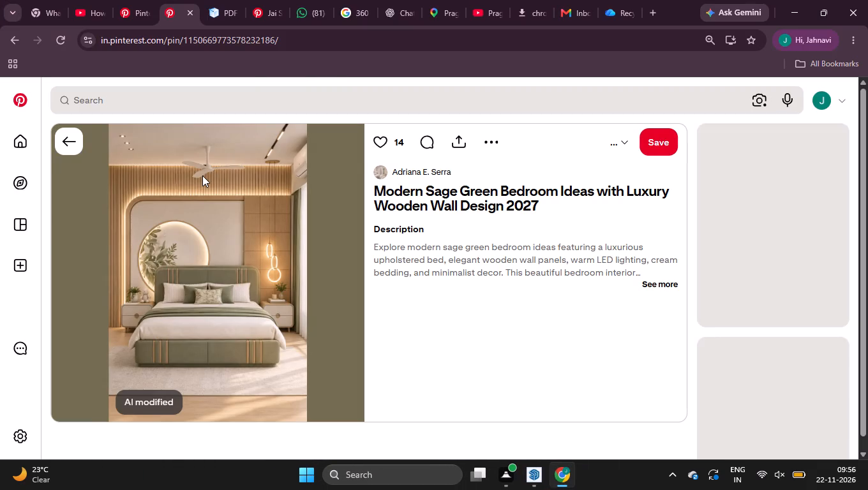
Go back from the sage green bedroom pin and search Pinterest for bedroom.
{"action": "left_click", "coordinate": [19, 37]}
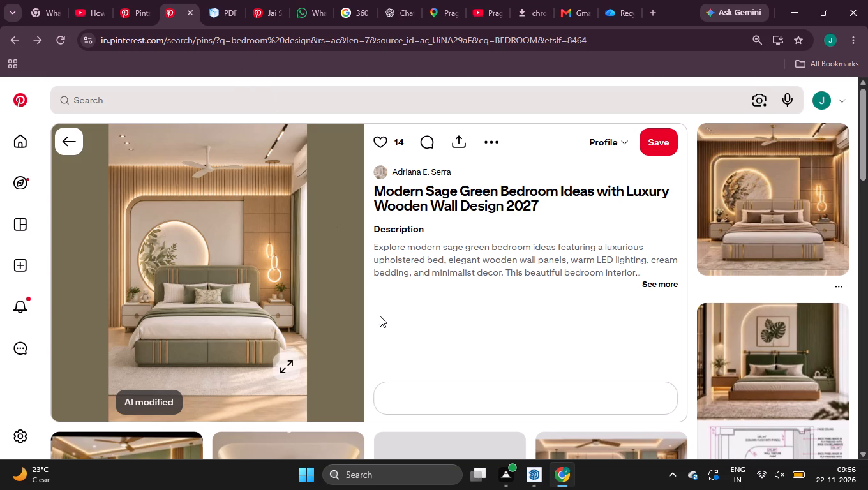
{"action": "left_click", "coordinate": [22, 40]}
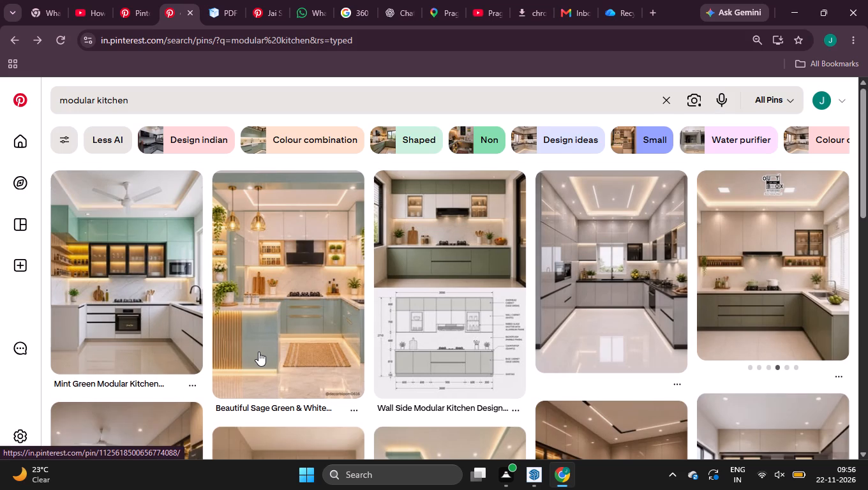
{"action": "scroll", "coordinate": [258, 352], "scroll_direction": "down", "scroll_amount": 1}
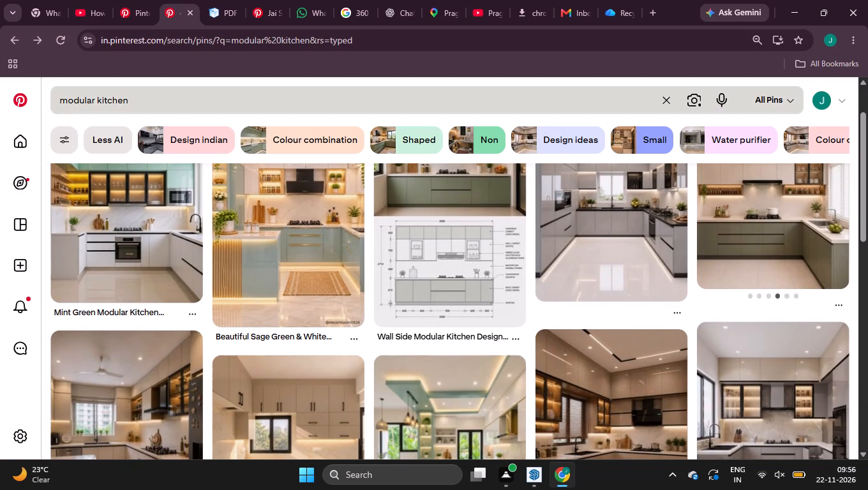
{"action": "left_click_drag", "start_coordinate": [193, 96], "coordinate": [4, 117]}
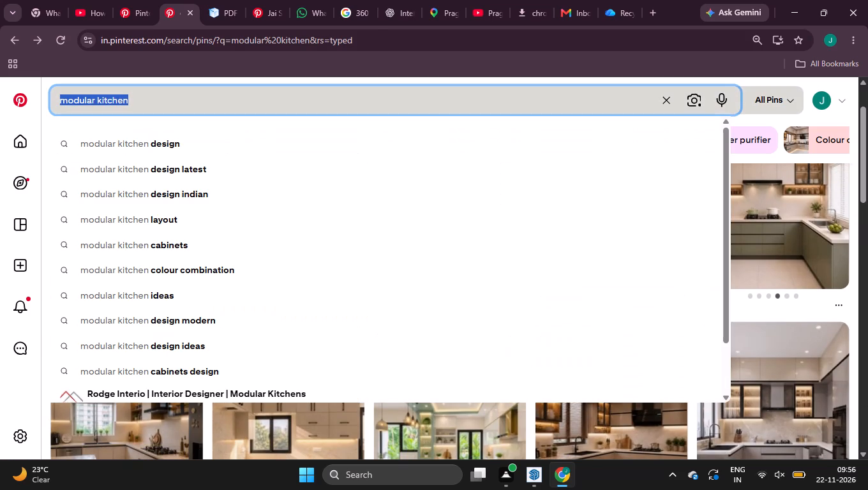
{"action": "type", "text": "bedroom"}
{"action": "key", "text": "Return"}
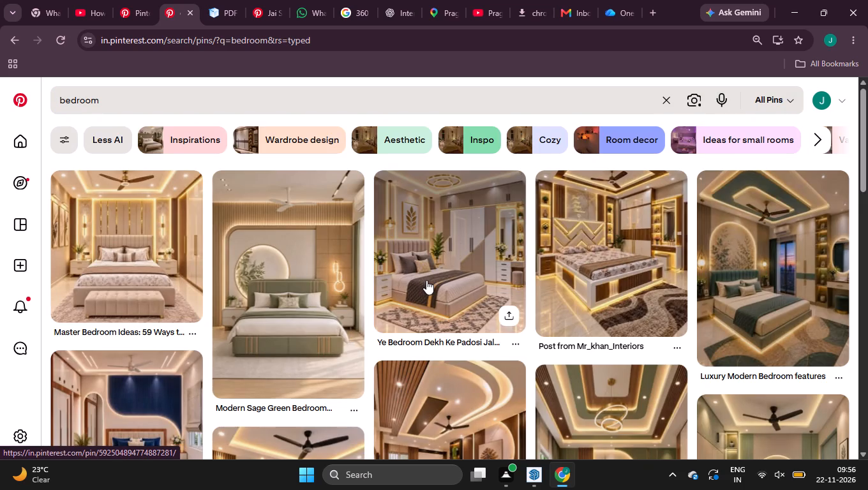